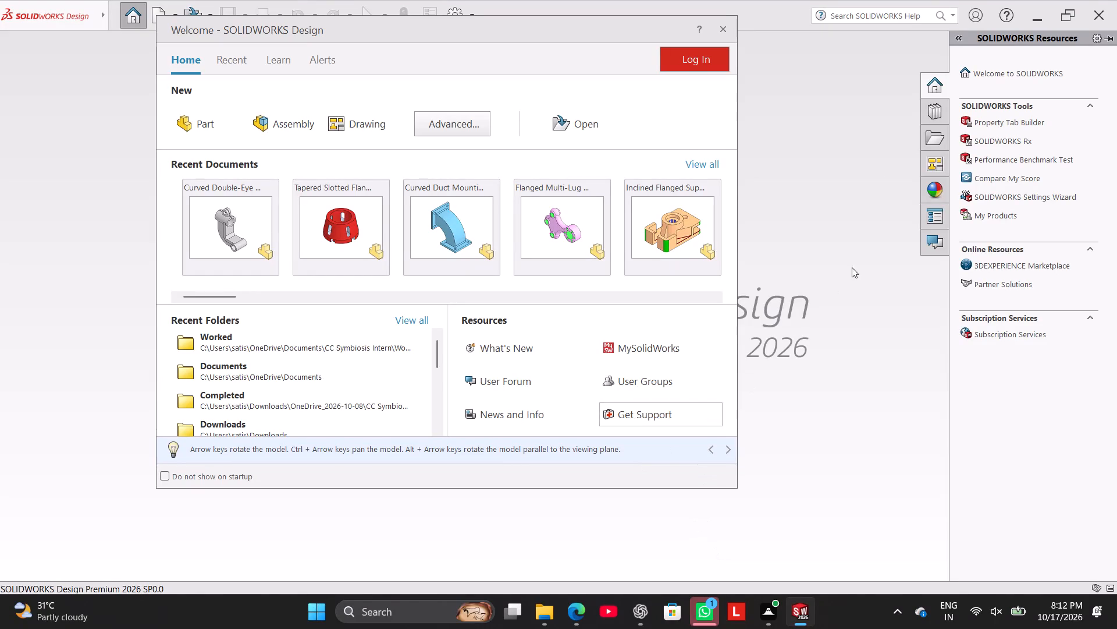
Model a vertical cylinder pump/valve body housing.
Dismiss the welcome window and create a new part document.
click(789, 97)
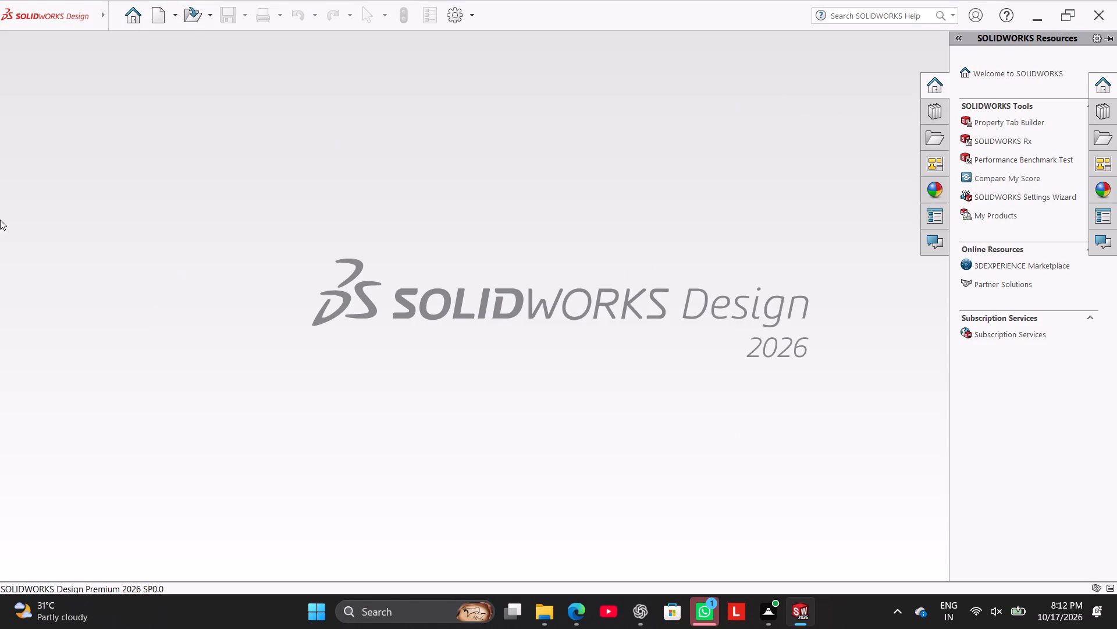
click(95, 256)
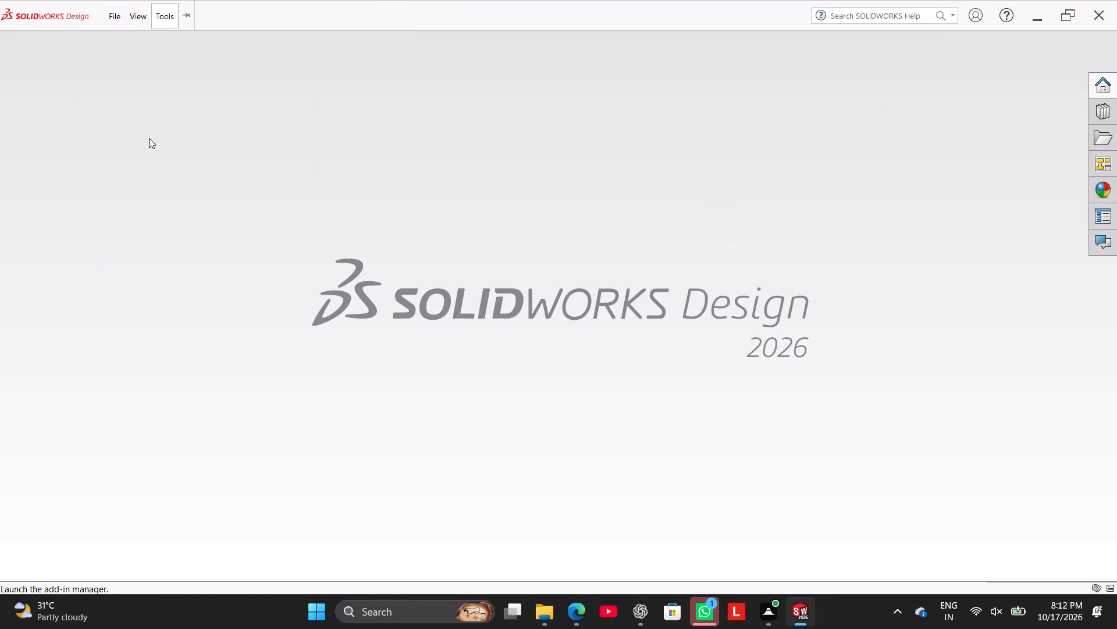
click(159, 24)
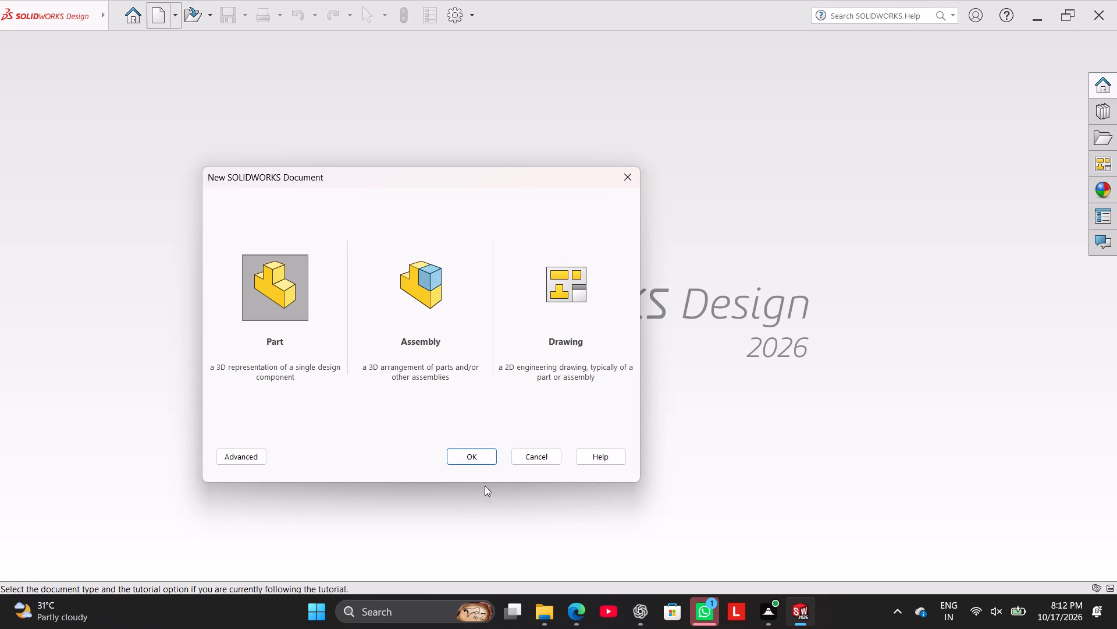
click(490, 461)
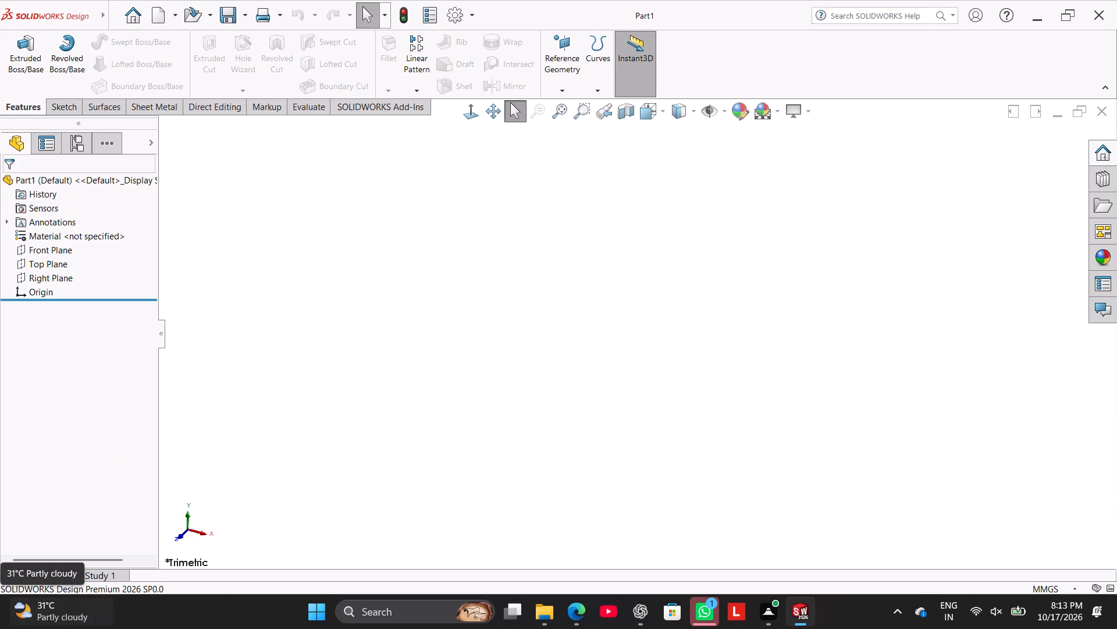
Start a sketch on the Top Plane and draw a circle of about 64 mm radius centred on the origin.
click(31, 257)
click(41, 237)
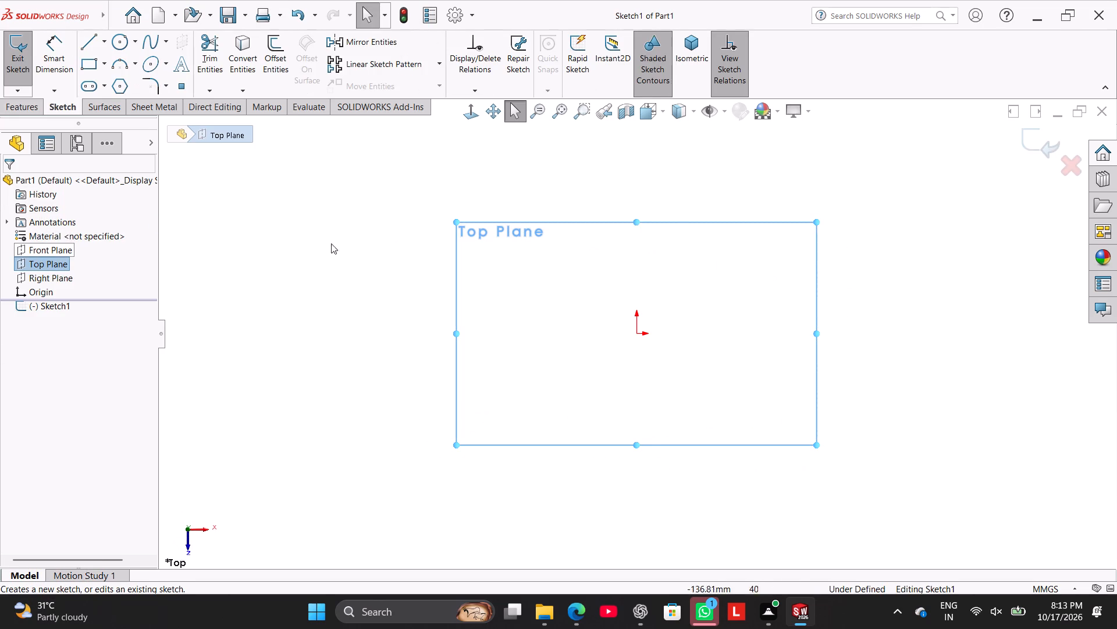
click(116, 47)
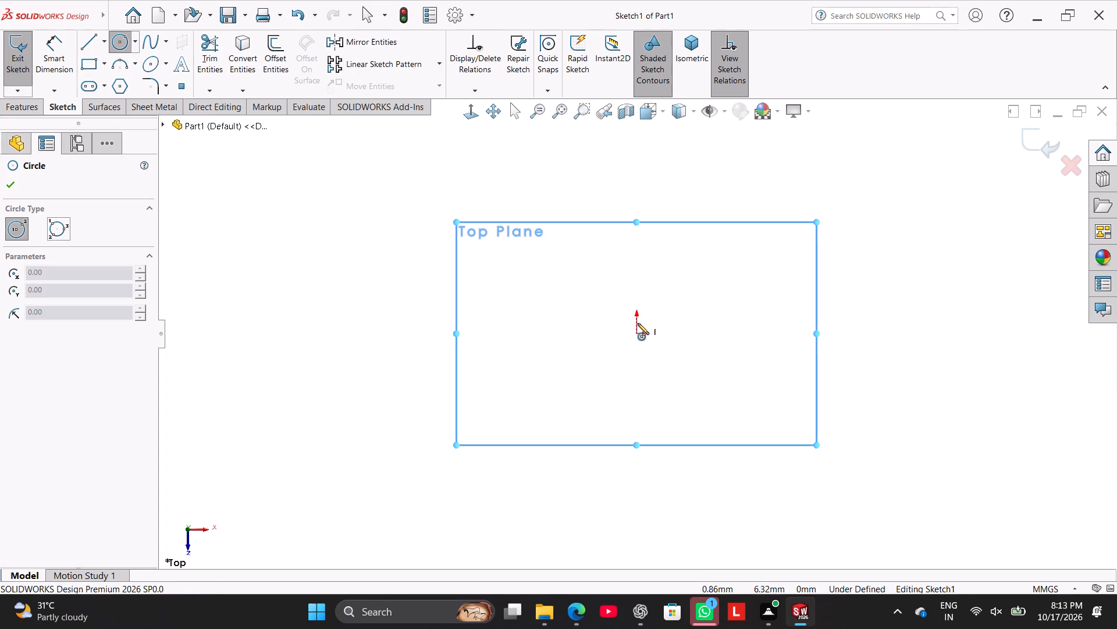
click(635, 335)
click(713, 439)
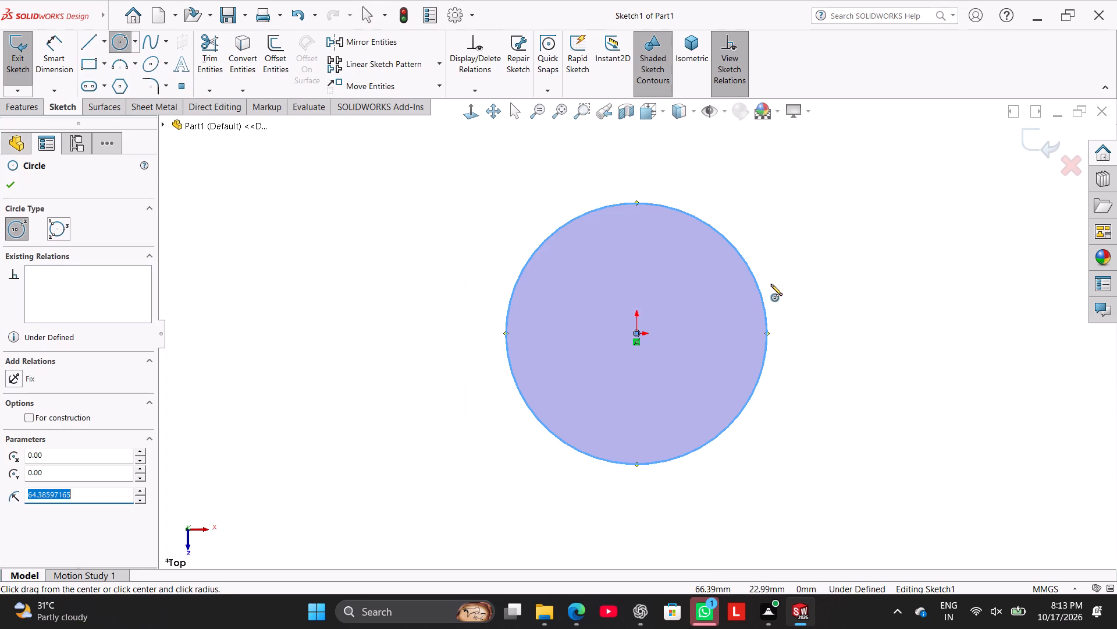
right_click(771, 284)
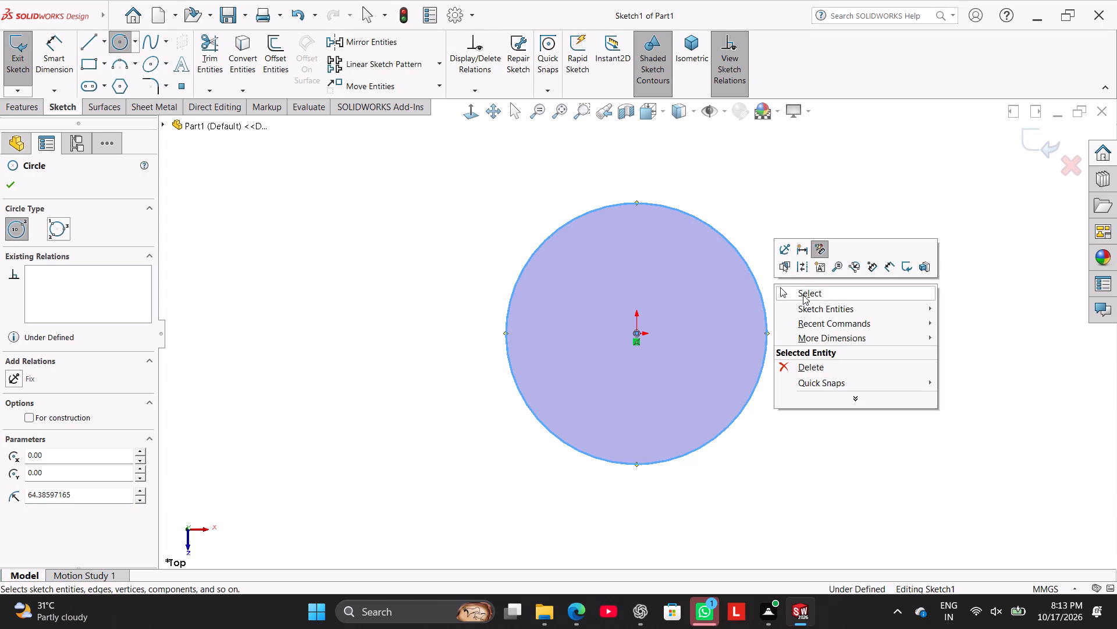
click(803, 294)
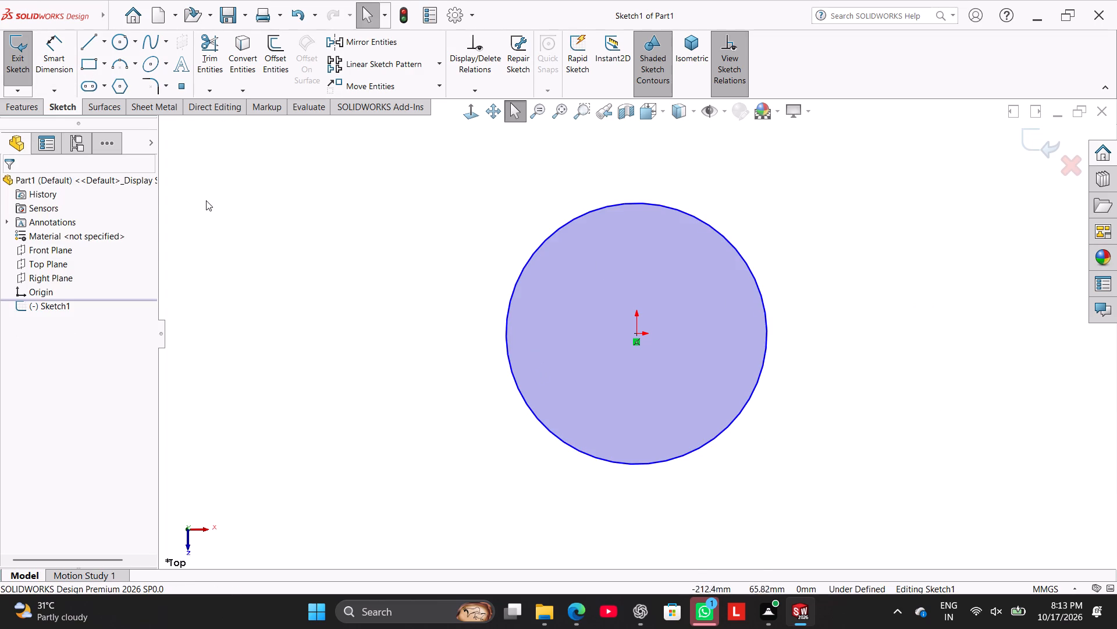
Sketch a three-line open outline from the circle's top point around to its bottom point, with a vertical far side about 136 mm long.
click(86, 43)
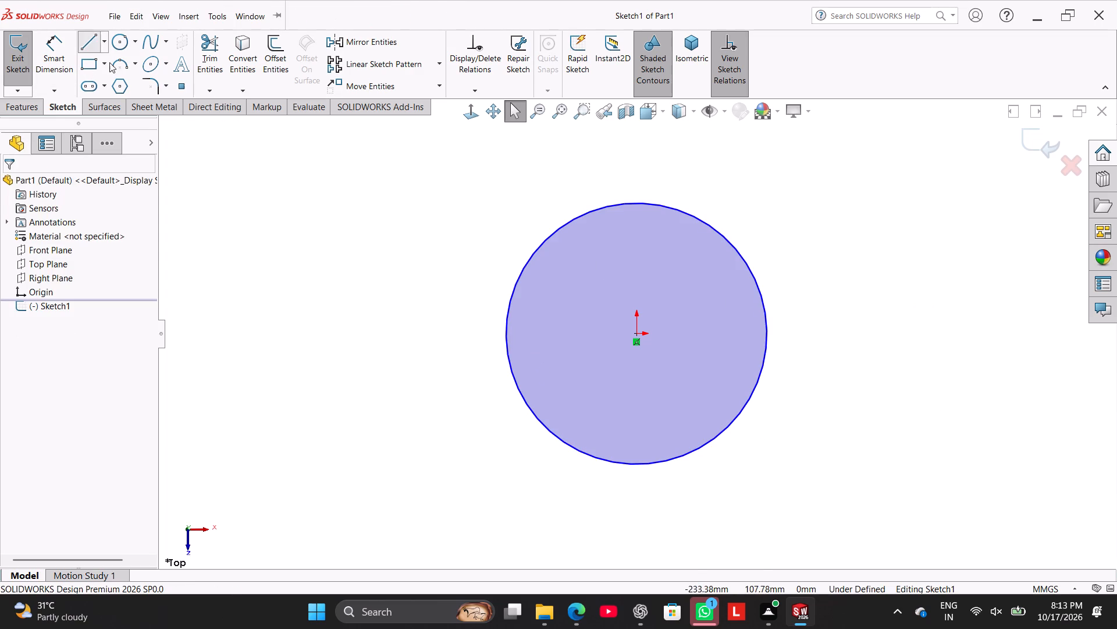
click(626, 205)
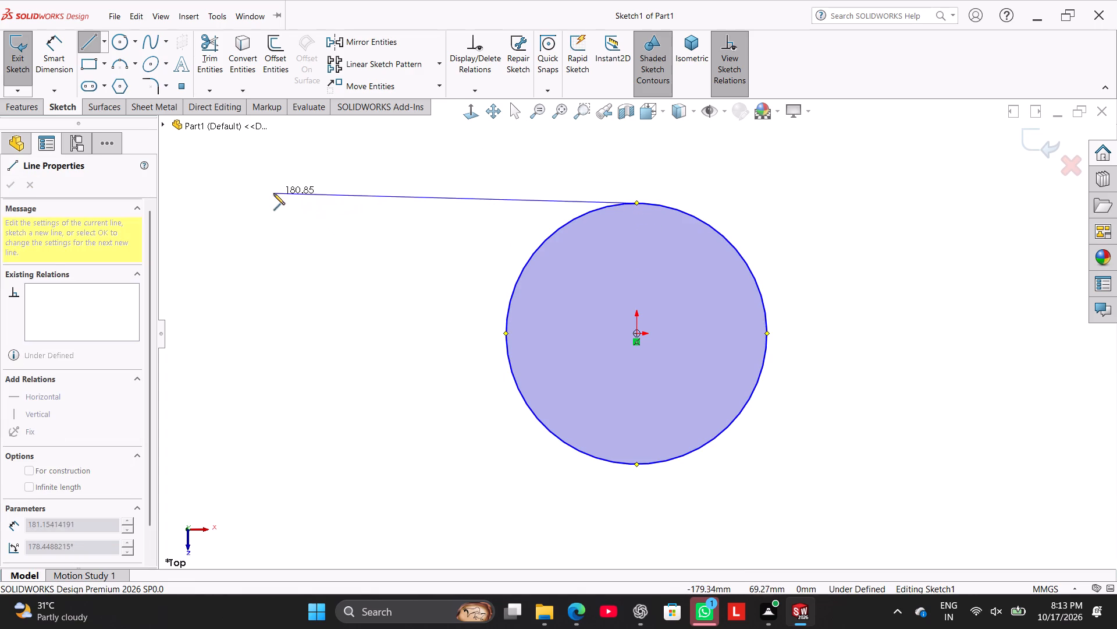
click(266, 204)
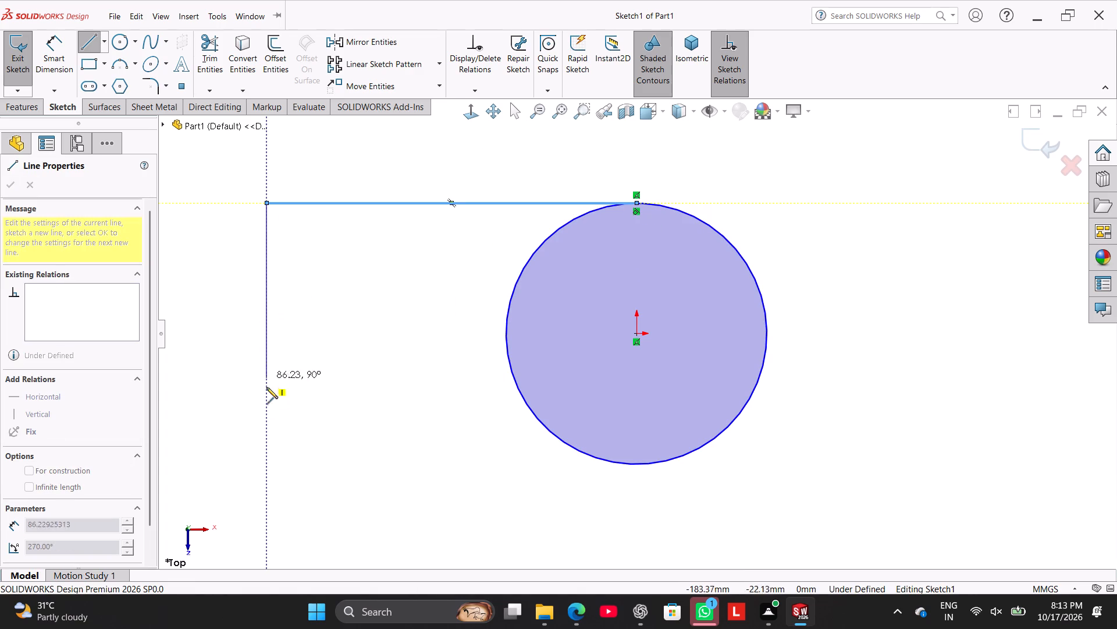
click(269, 479)
click(644, 464)
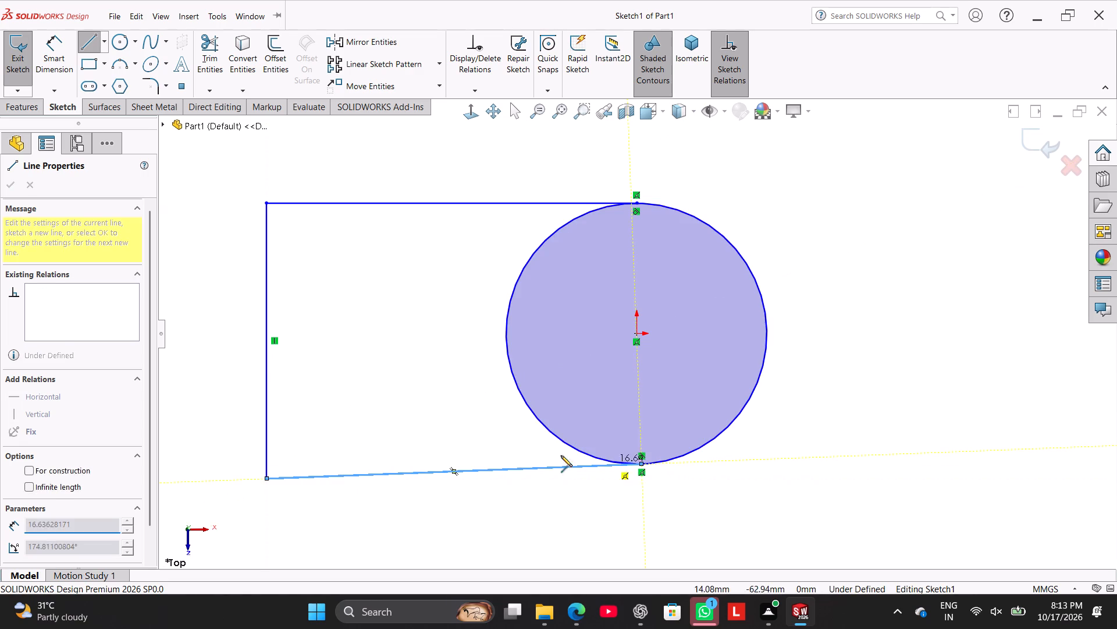
right_click(467, 418)
click(507, 432)
Apply horizontal relations to the lower and upper lines that meet the circle.
right_click(473, 469)
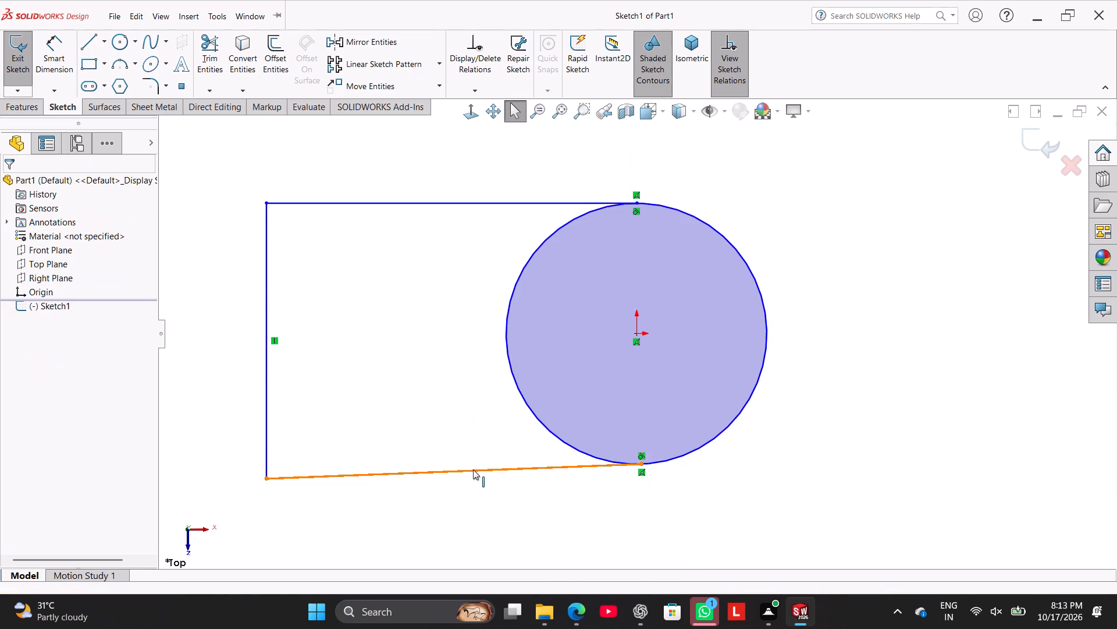
click(488, 352)
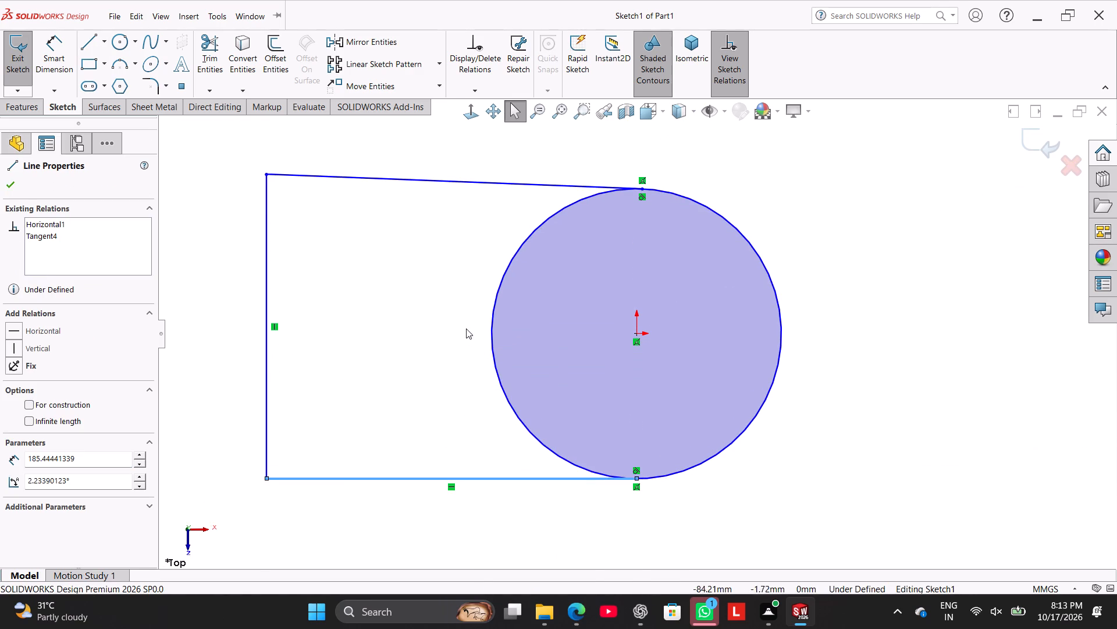
click(461, 307)
right_click(490, 181)
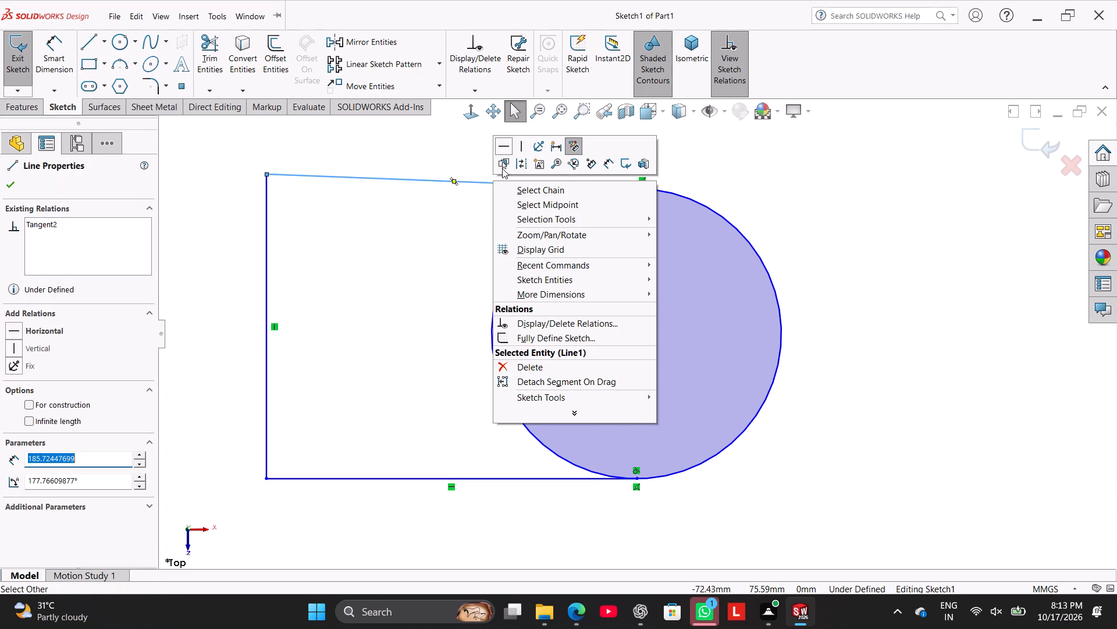
click(504, 154)
click(469, 277)
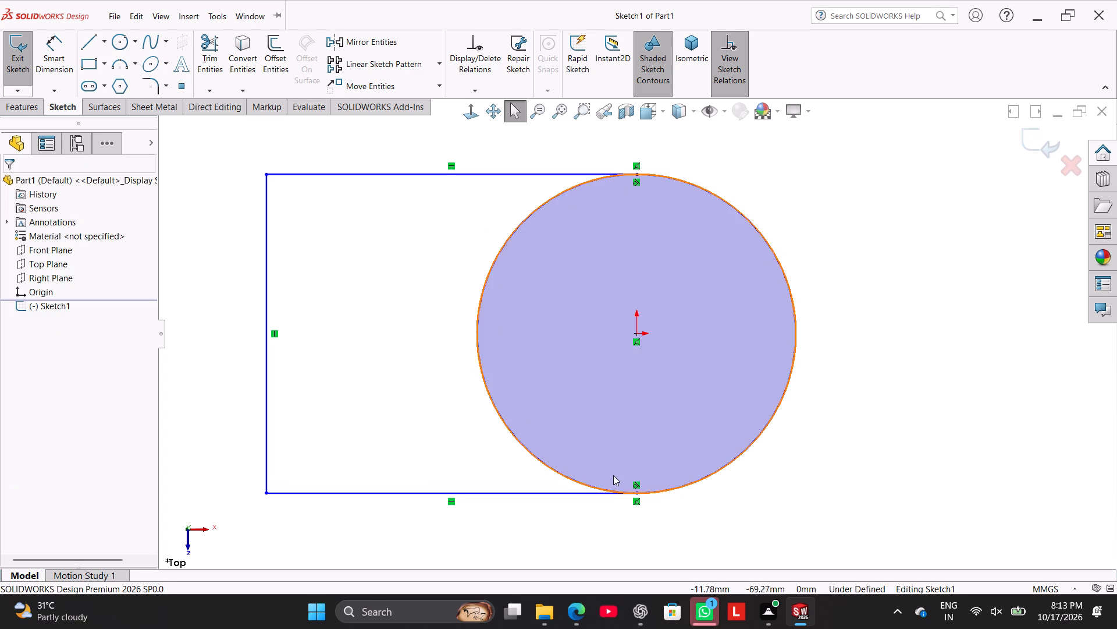
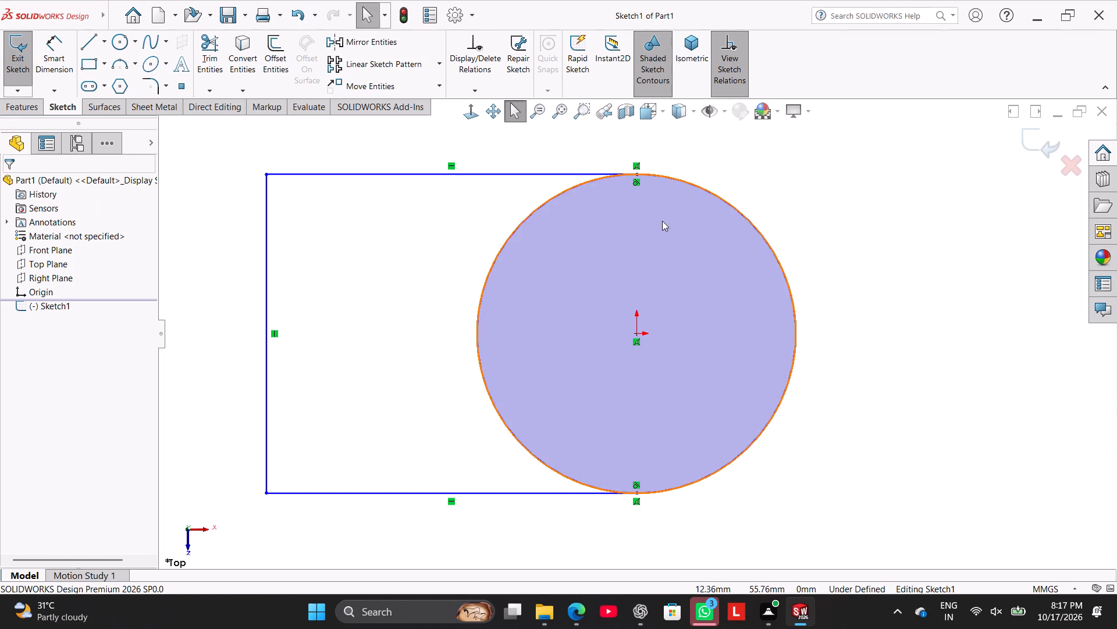
Delete the circle and the three connected lines from the Top Plane sketch.
scroll(662, 221, up, 2)
drag(838, 487, 320, 188)
right_click(287, 229)
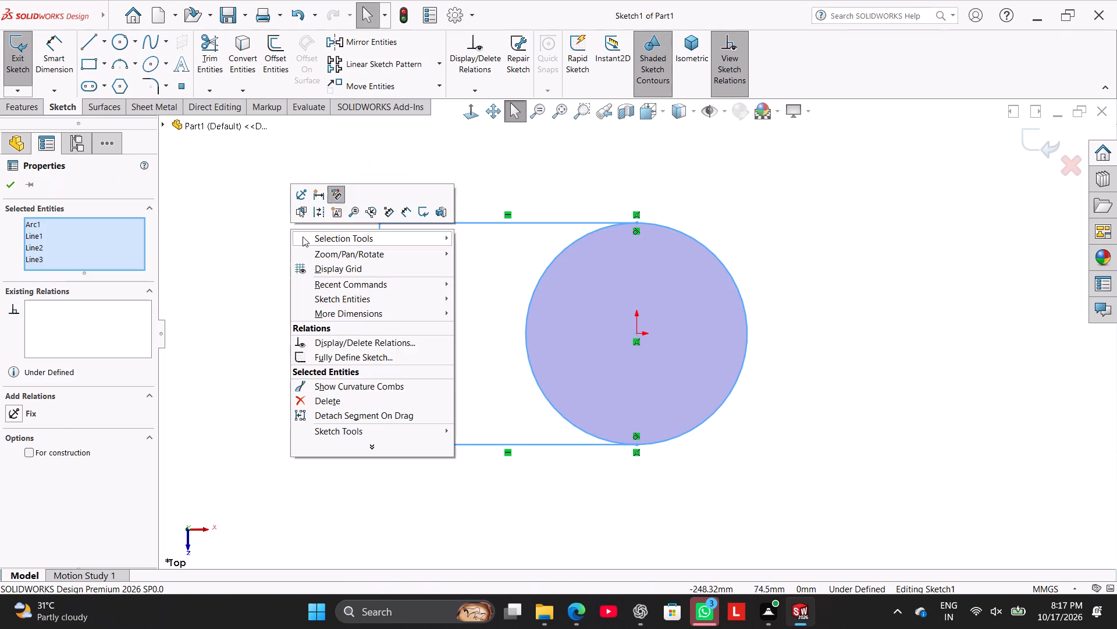
click(355, 399)
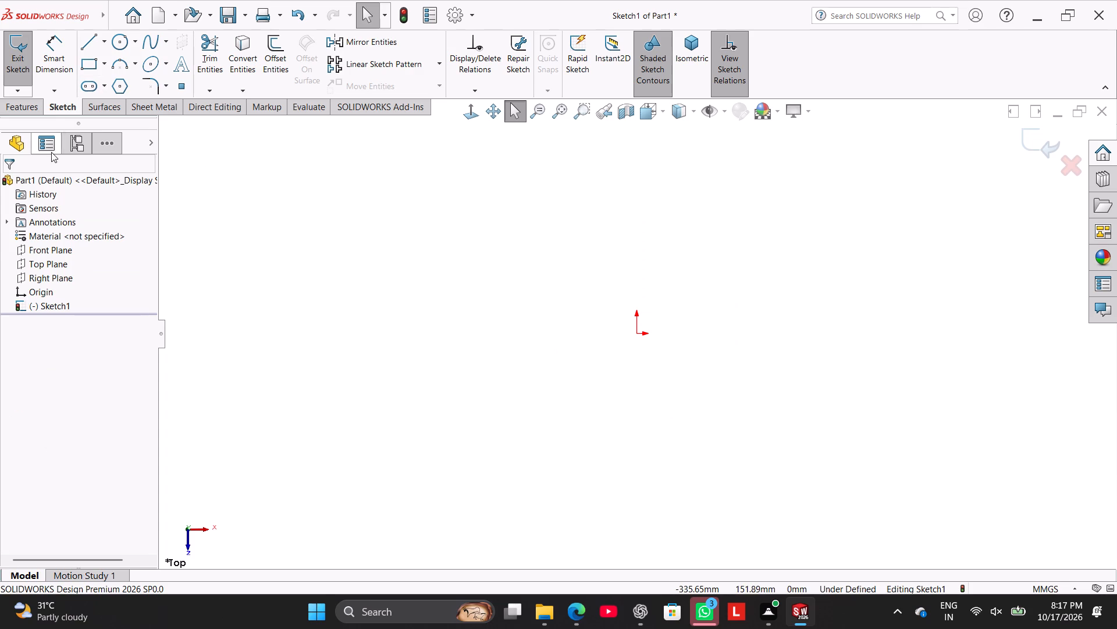
Leave the emptied sketch and start a new sketch on the Front Plane.
click(69, 250)
click(91, 228)
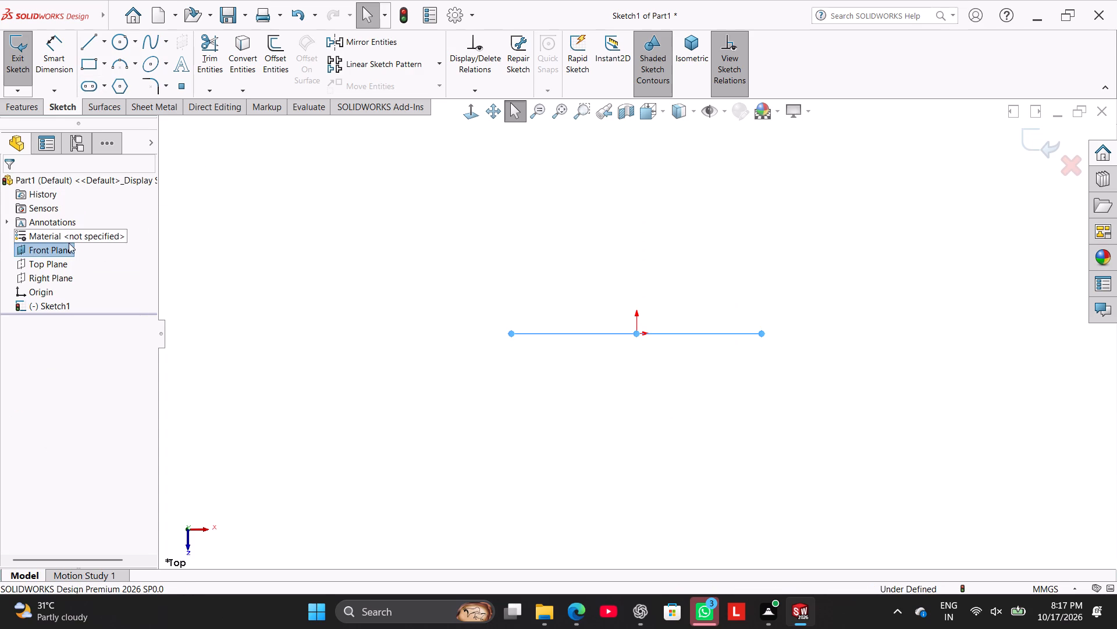
click(67, 244)
click(95, 228)
click(64, 248)
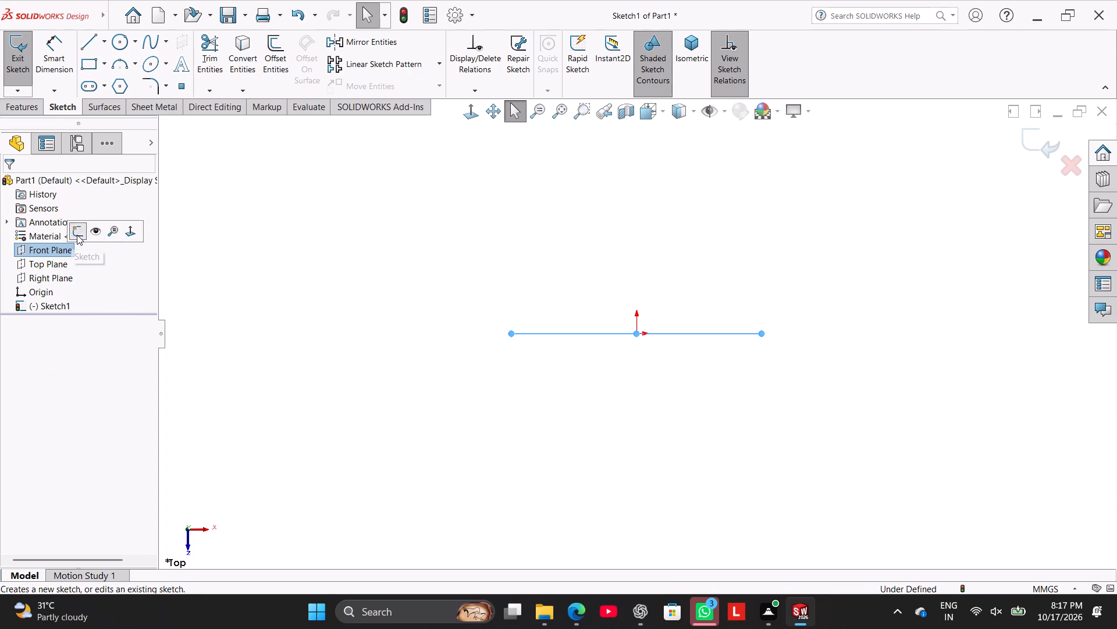
click(80, 232)
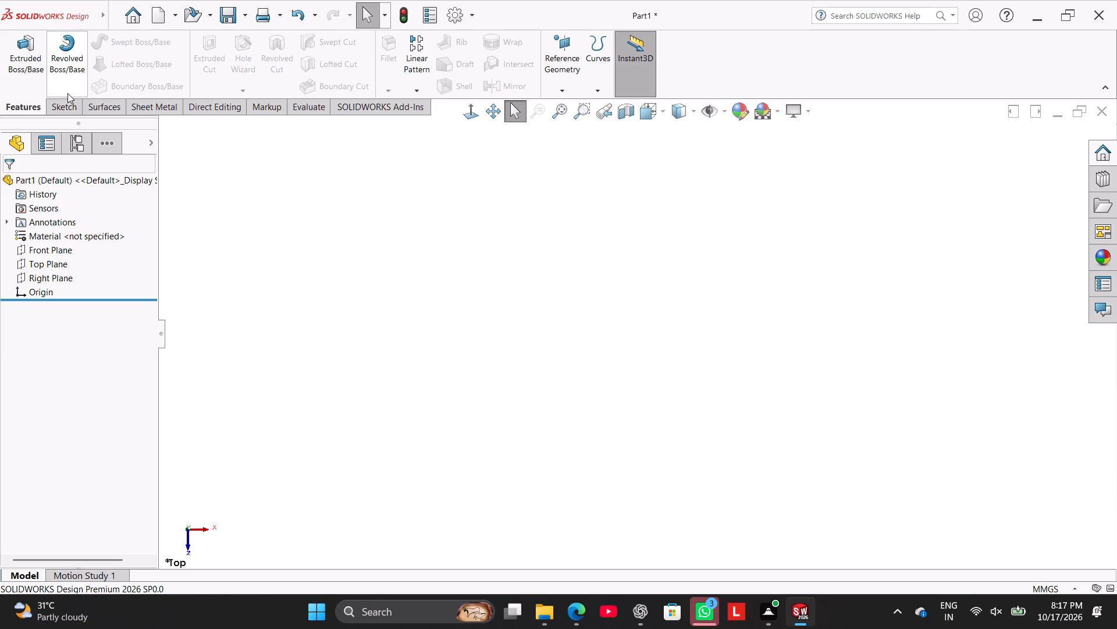
click(70, 108)
click(12, 52)
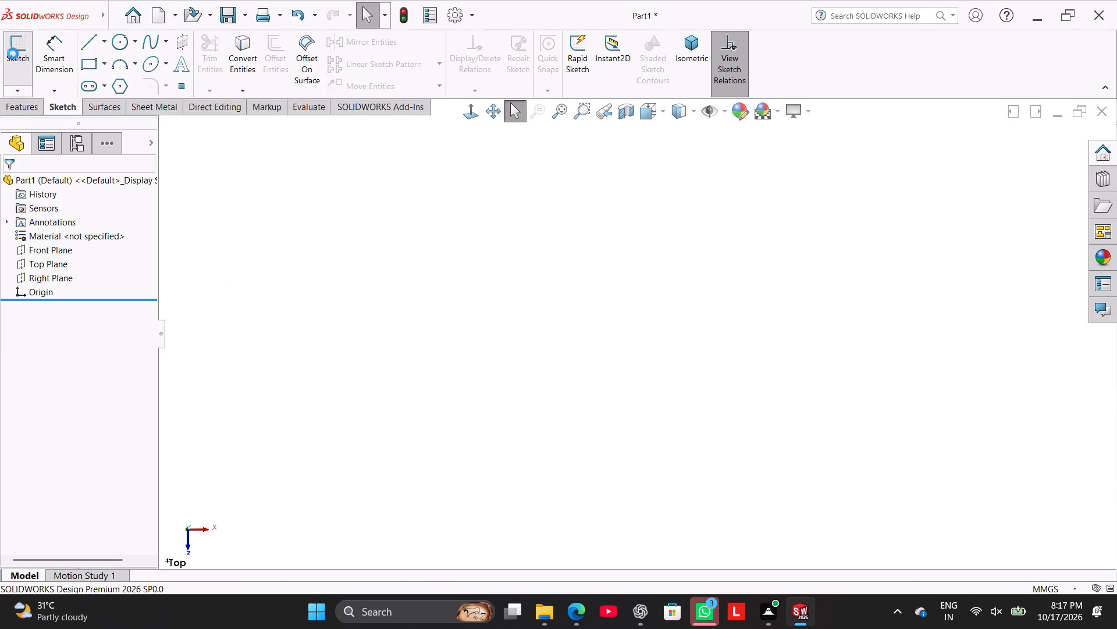
right_drag(346, 282, 368, 275)
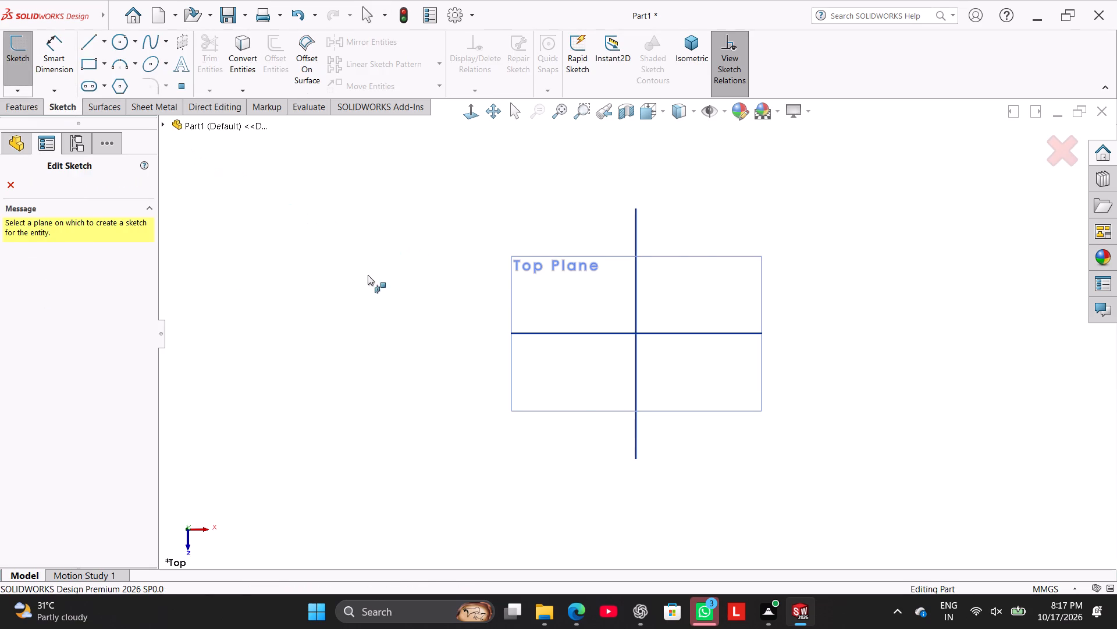
right_drag(368, 275, 469, 207)
click(521, 221)
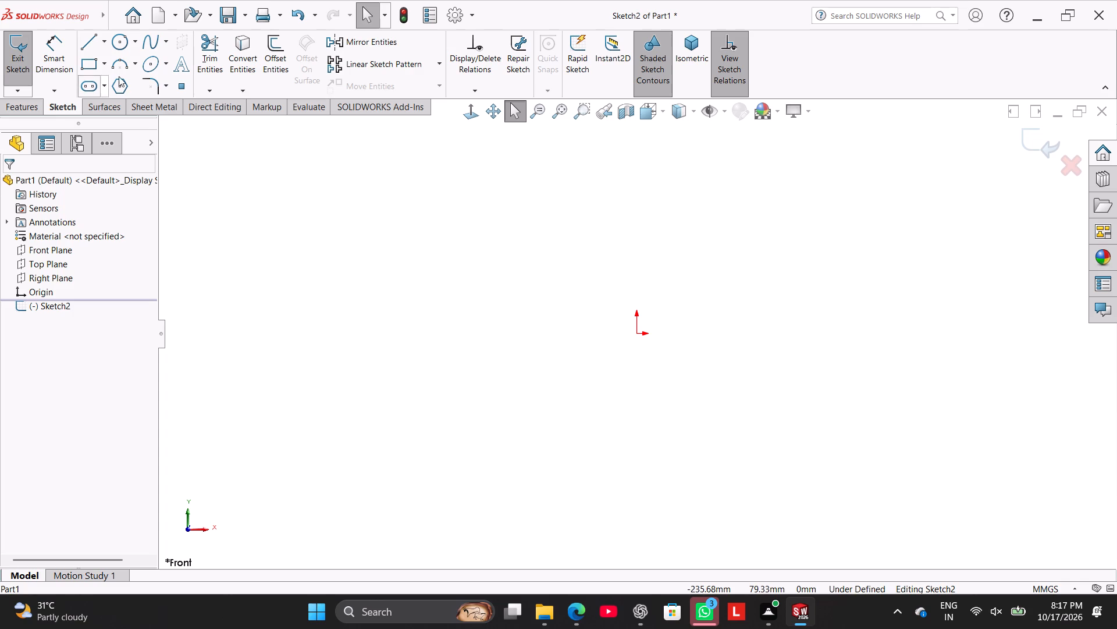
Sketch a closed two-step profile from the origin, with a base about 105 mm long and a vertical side through the origin about 103 mm high.
click(91, 41)
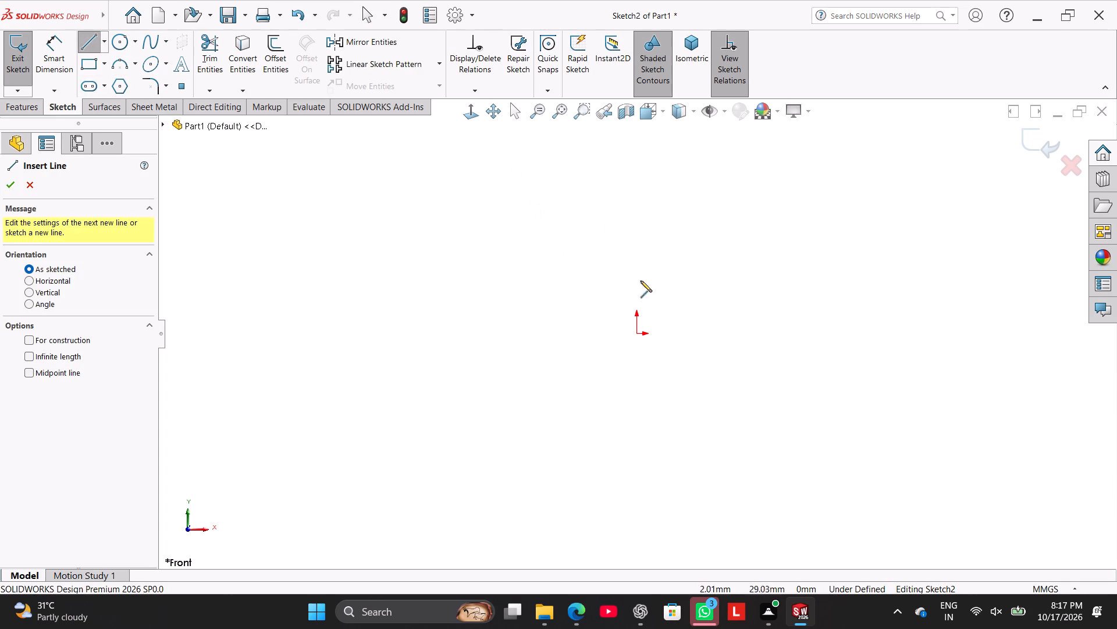
click(634, 334)
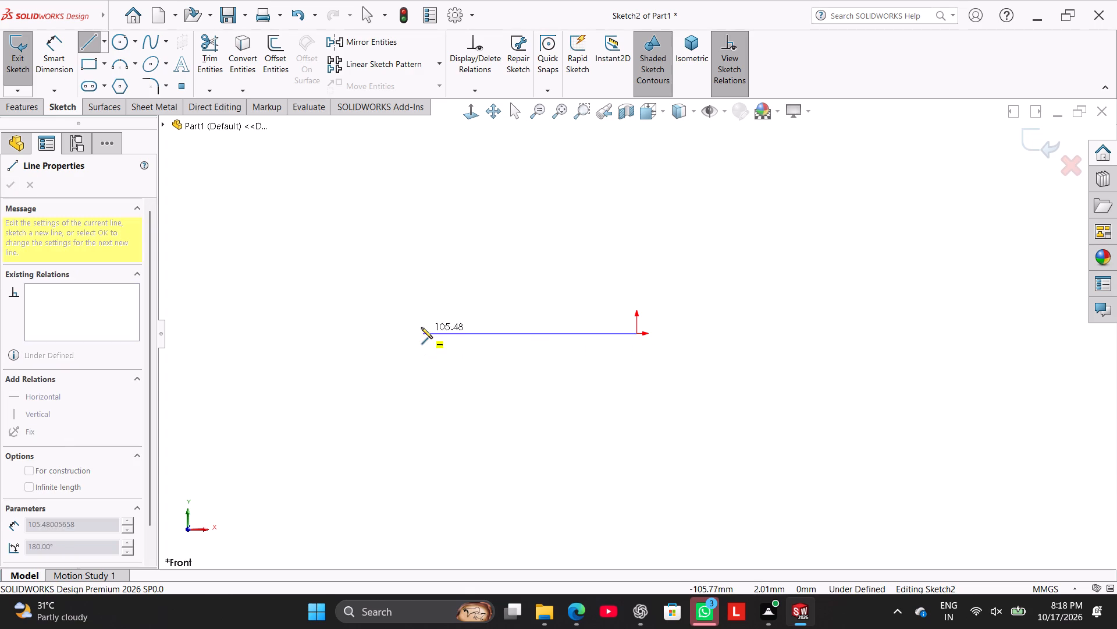
click(421, 331)
click(421, 299)
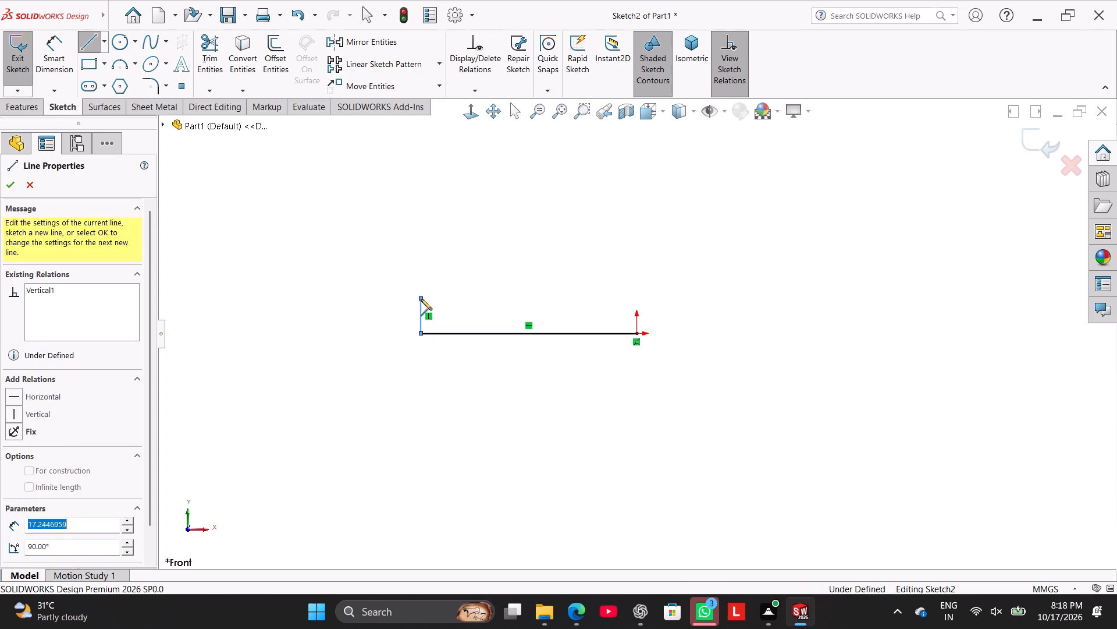
click(468, 297)
click(469, 250)
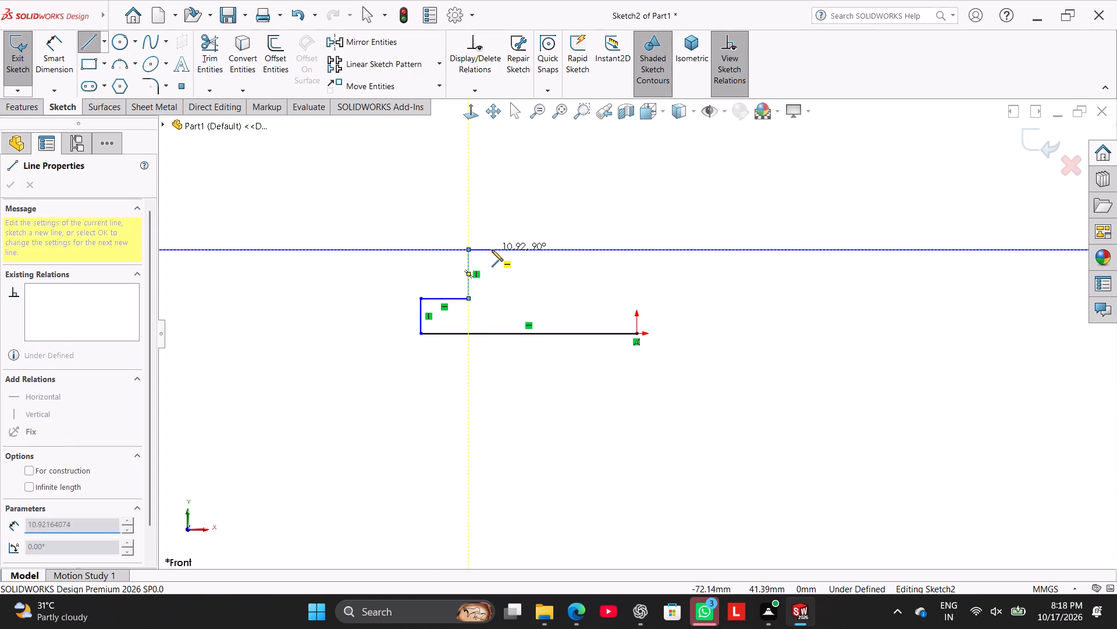
click(506, 250)
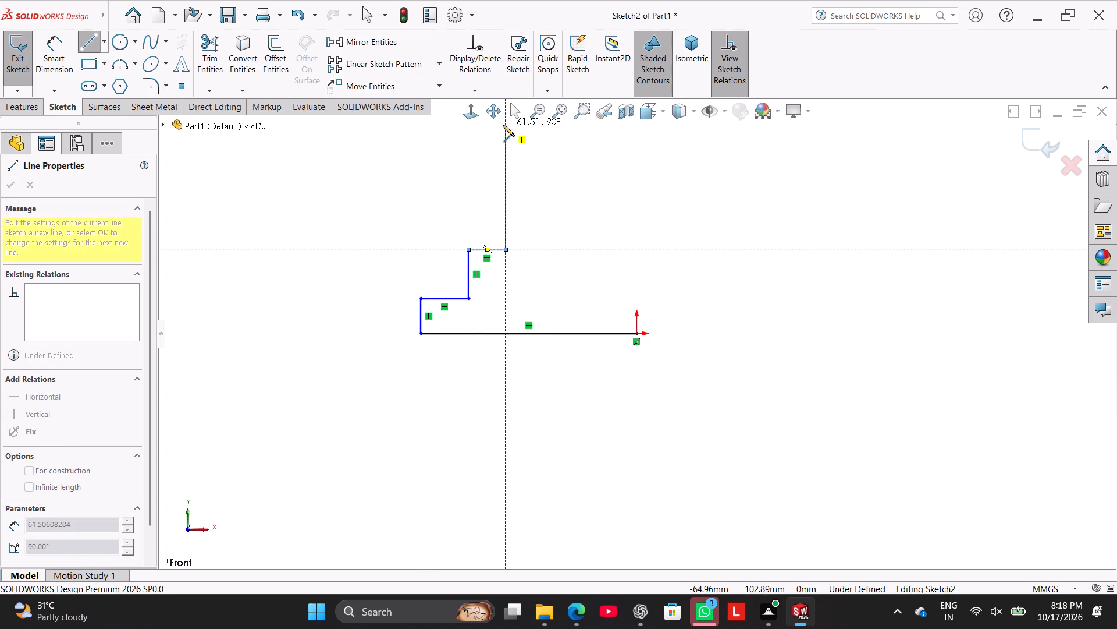
click(503, 125)
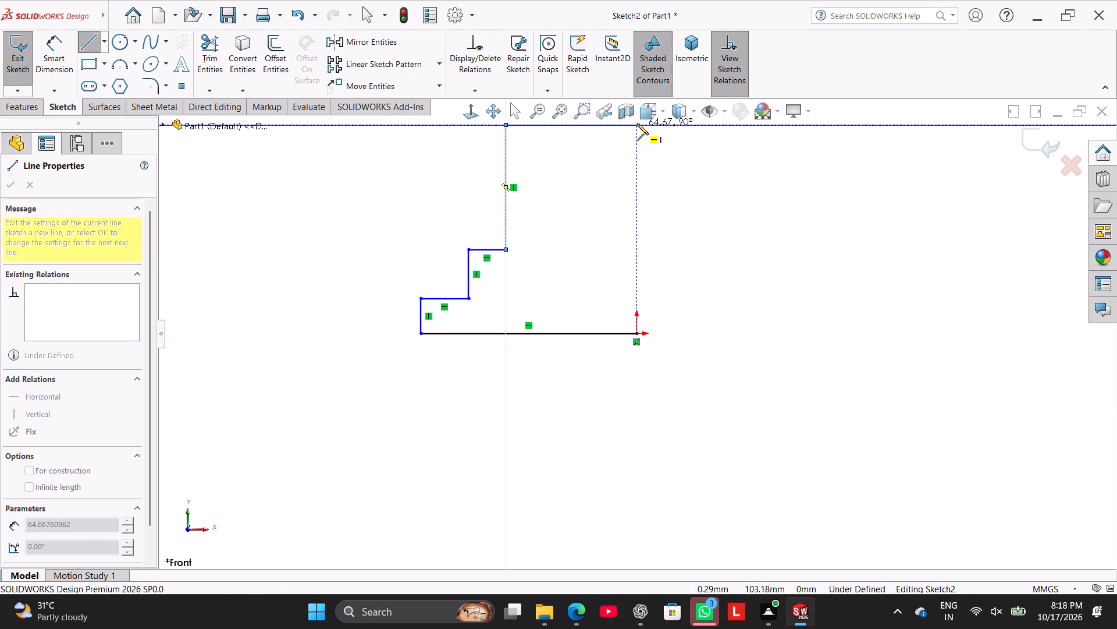
click(637, 123)
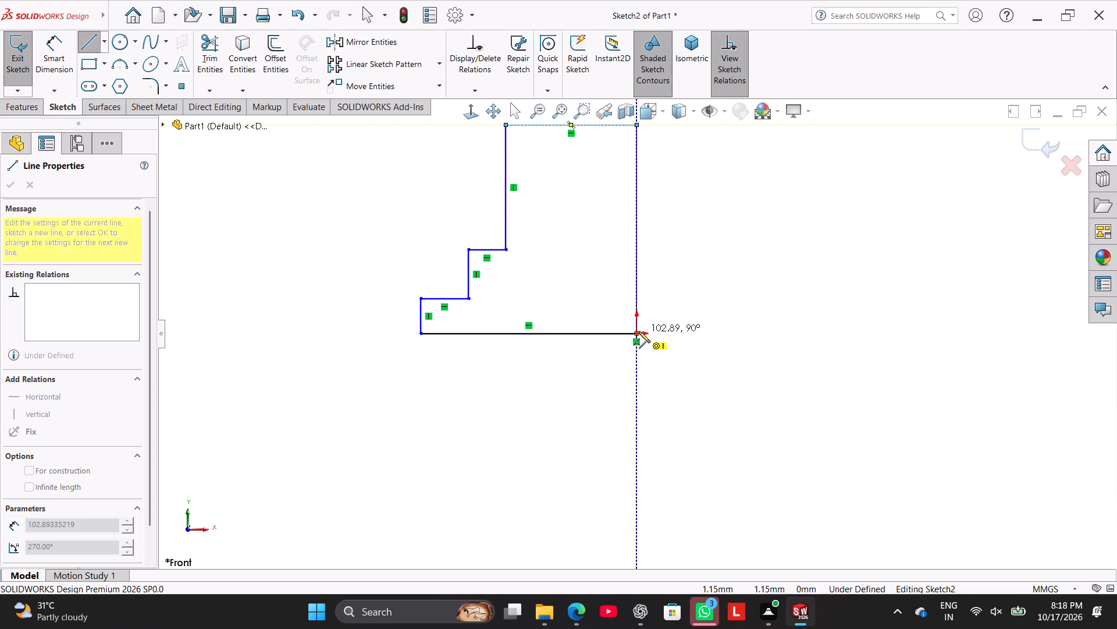
click(638, 332)
right_click(668, 250)
click(688, 256)
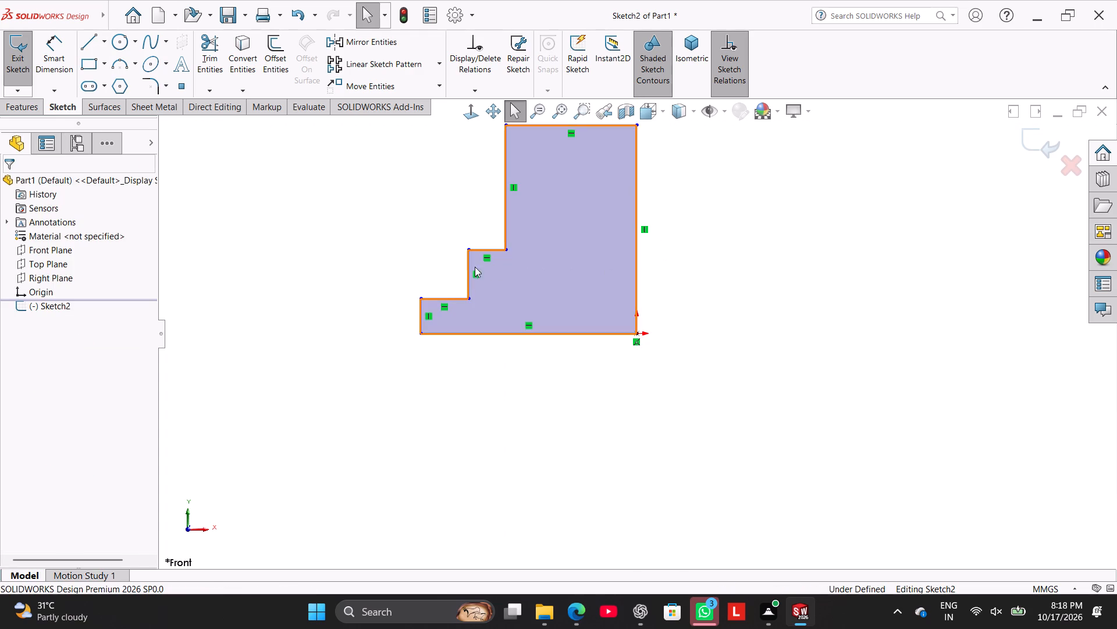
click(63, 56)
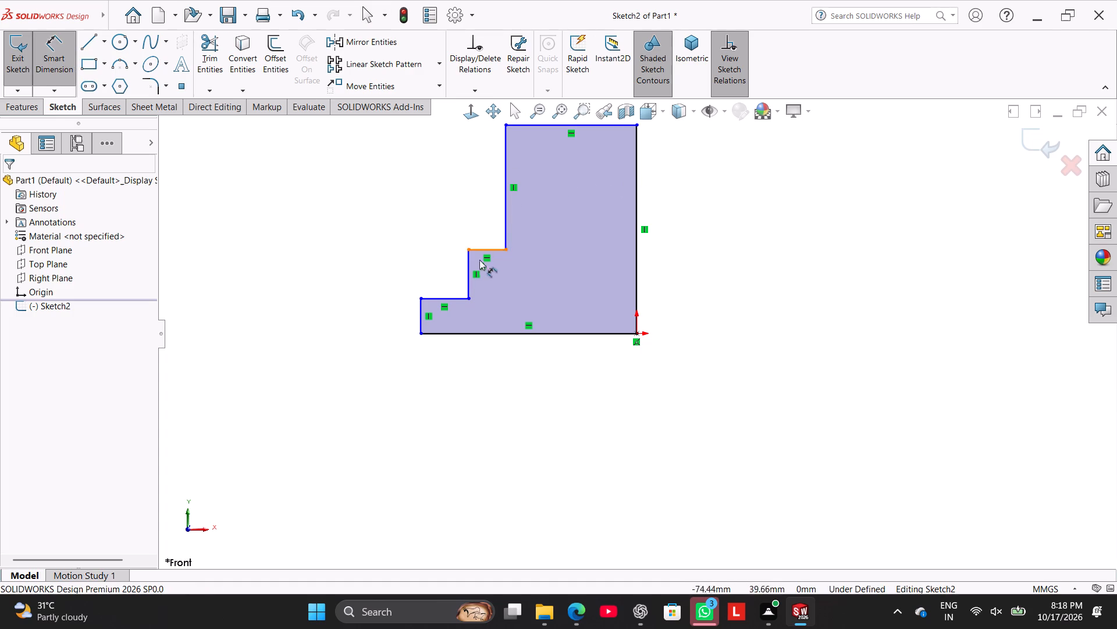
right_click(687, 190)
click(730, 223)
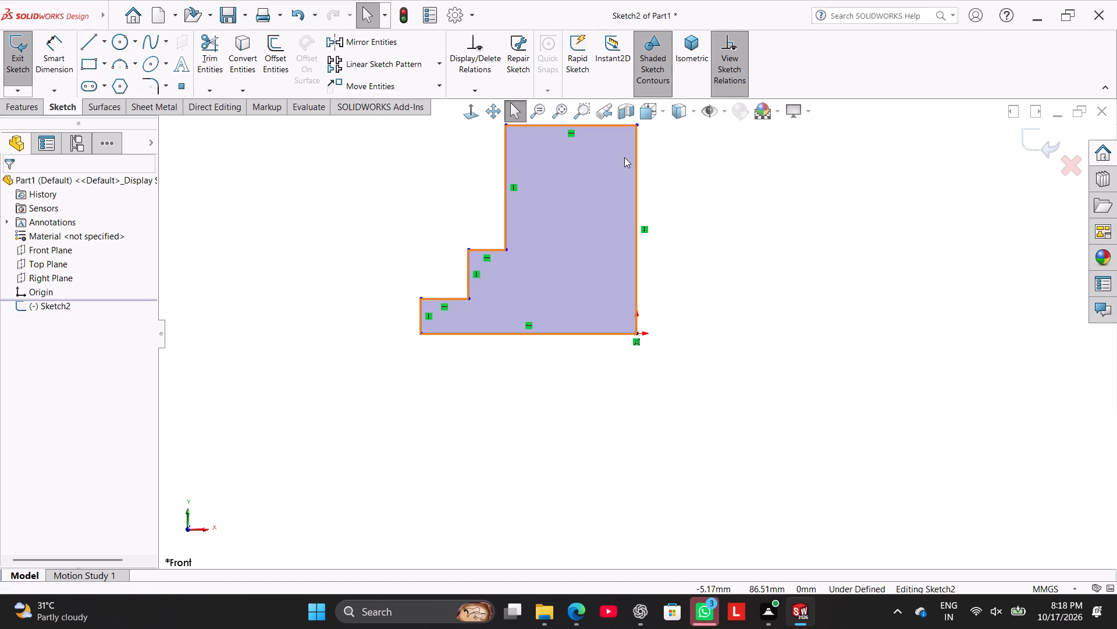
Convert the profile's vertical line through the origin to construction geometry.
right_click(638, 168)
click(668, 150)
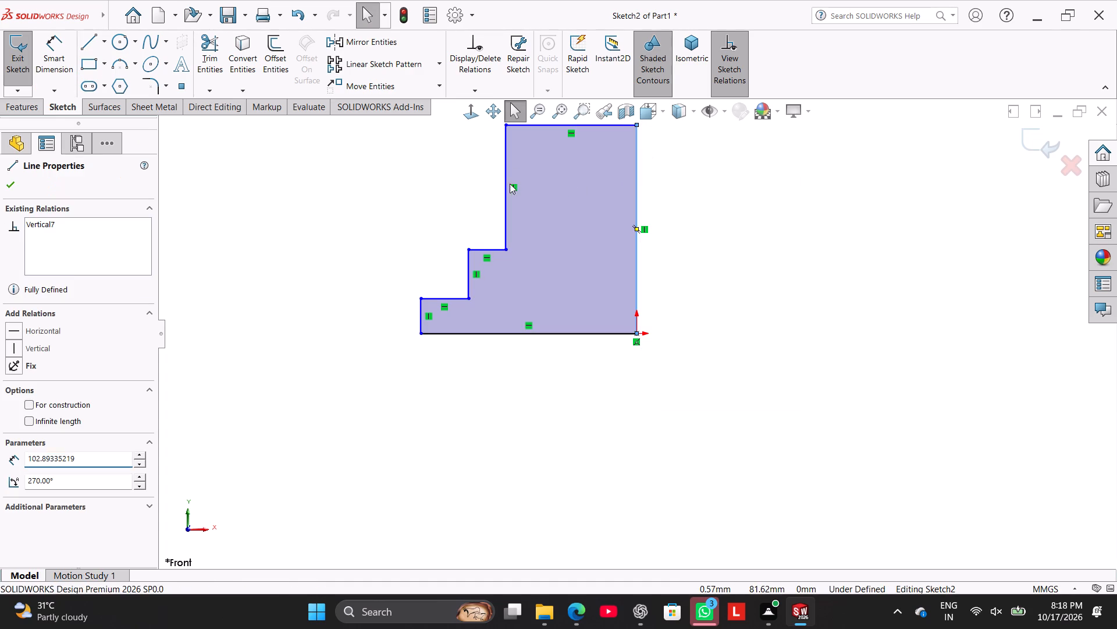
Dimension the doubled distances across the centreline: 84 mm for the outermost vertical edge and 60 mm for the middle one.
click(54, 45)
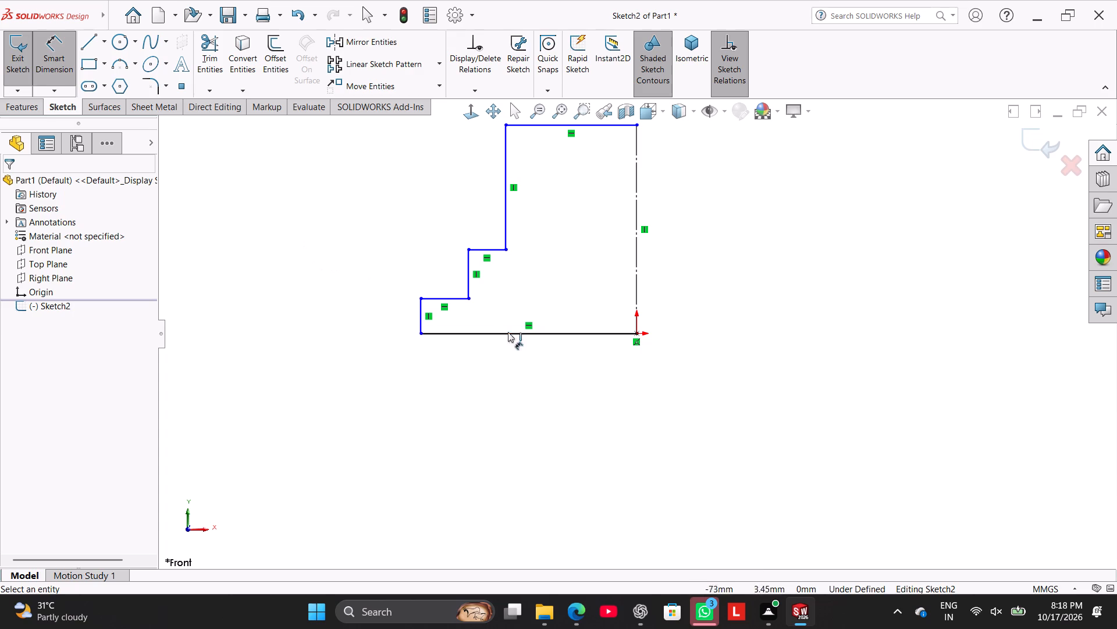
click(424, 311)
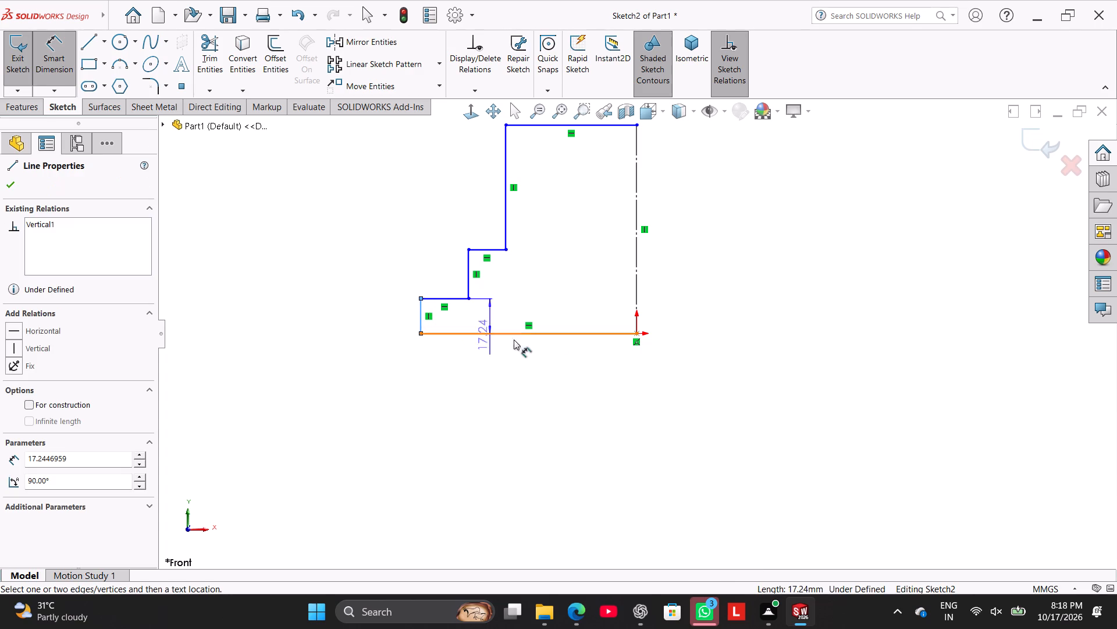
click(636, 285)
click(641, 369)
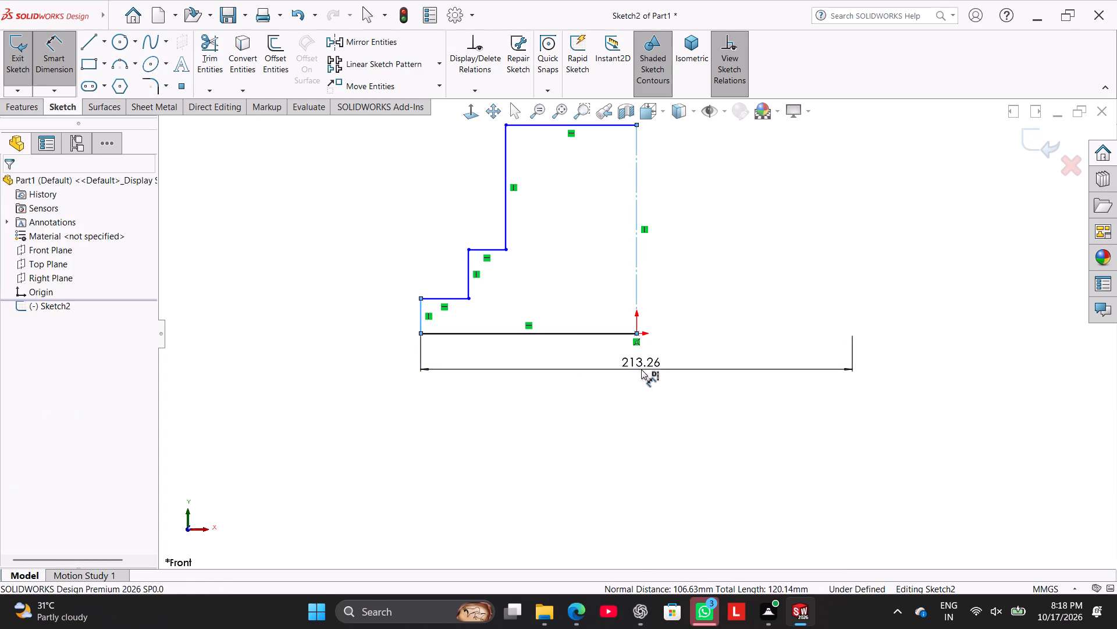
text(84)
key(Return)
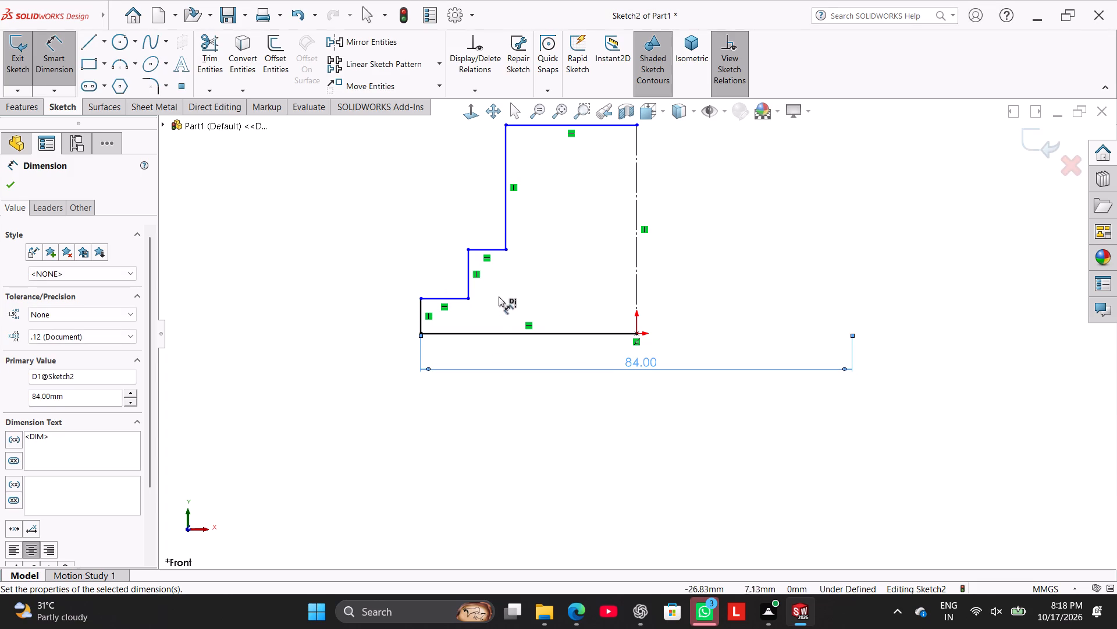
click(471, 258)
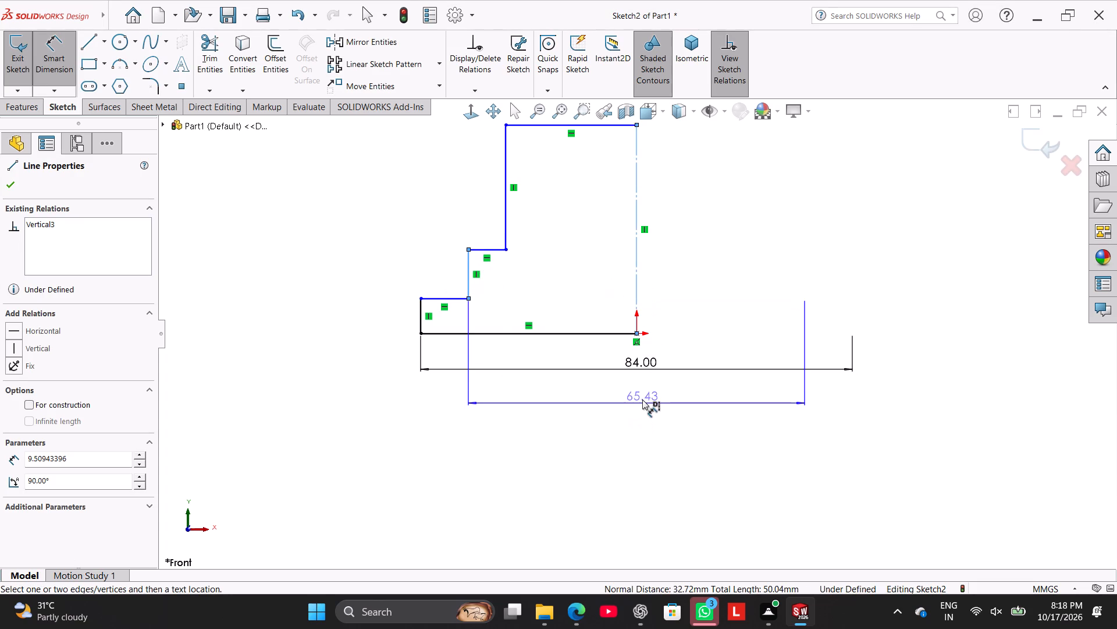
click(643, 394)
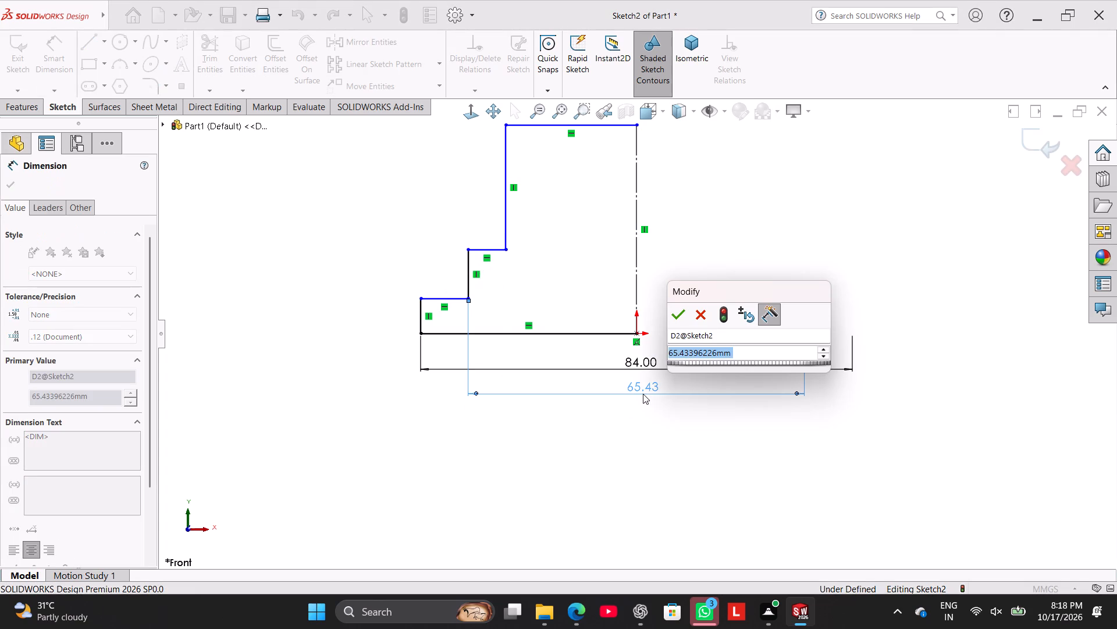
text(60)
key(Return)
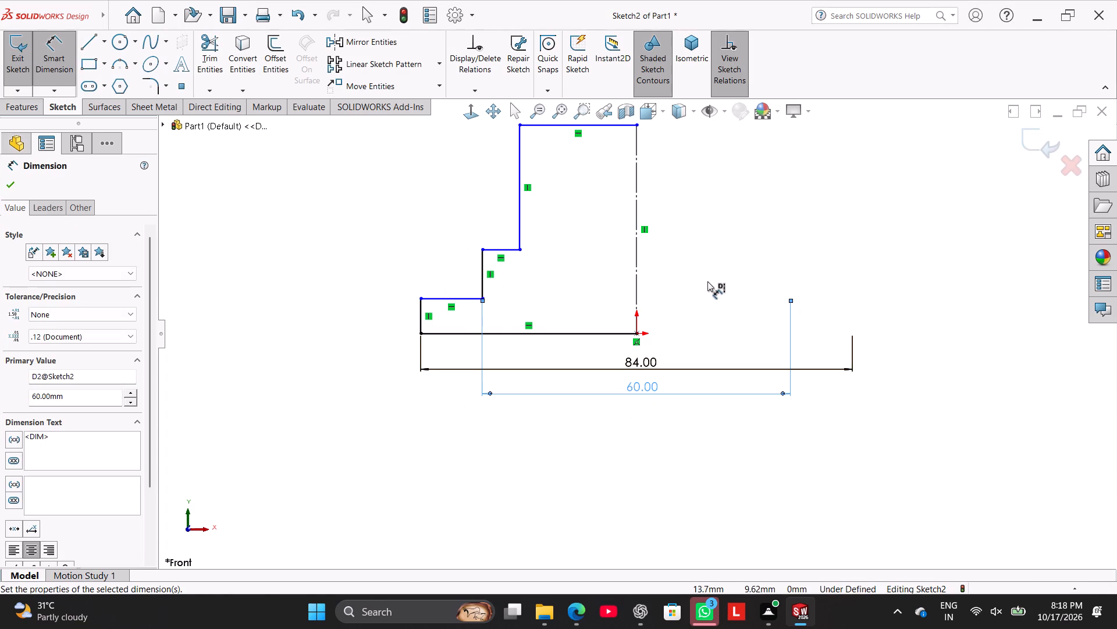
Dimension the step heights: 20 mm from the base to the upper step and 8 mm for the outermost vertical edge.
click(508, 251)
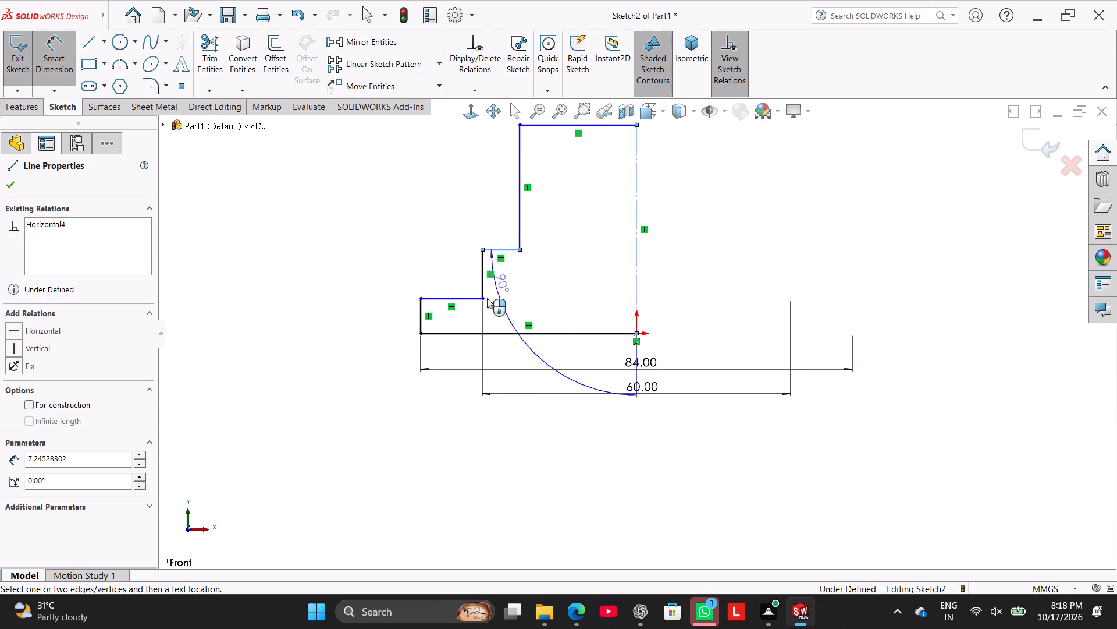
click(461, 337)
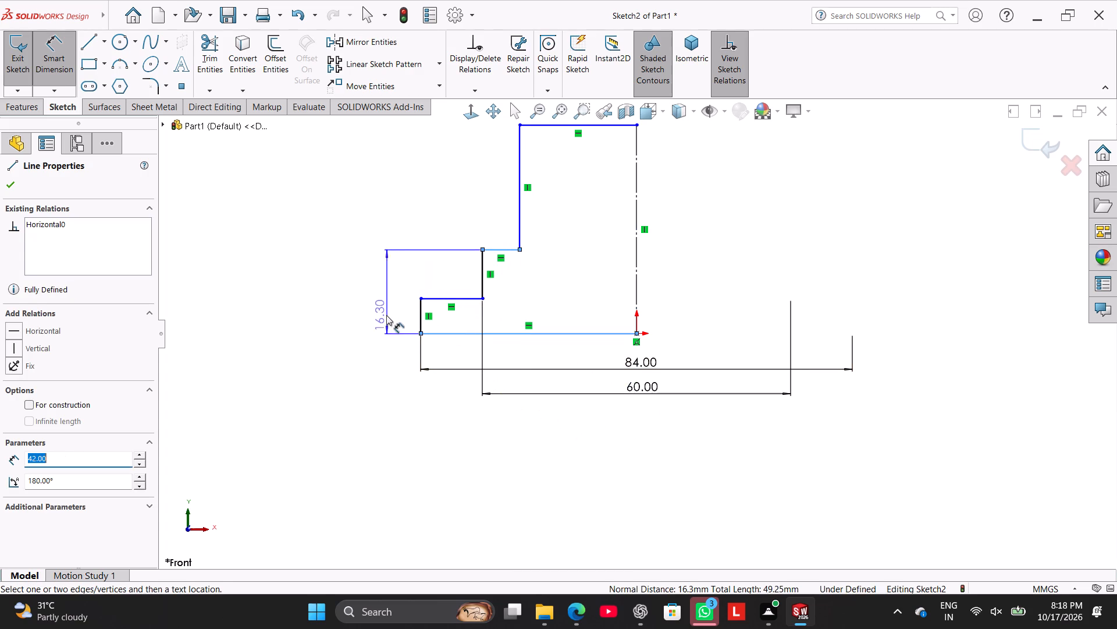
click(379, 306)
text(20)
key(Return)
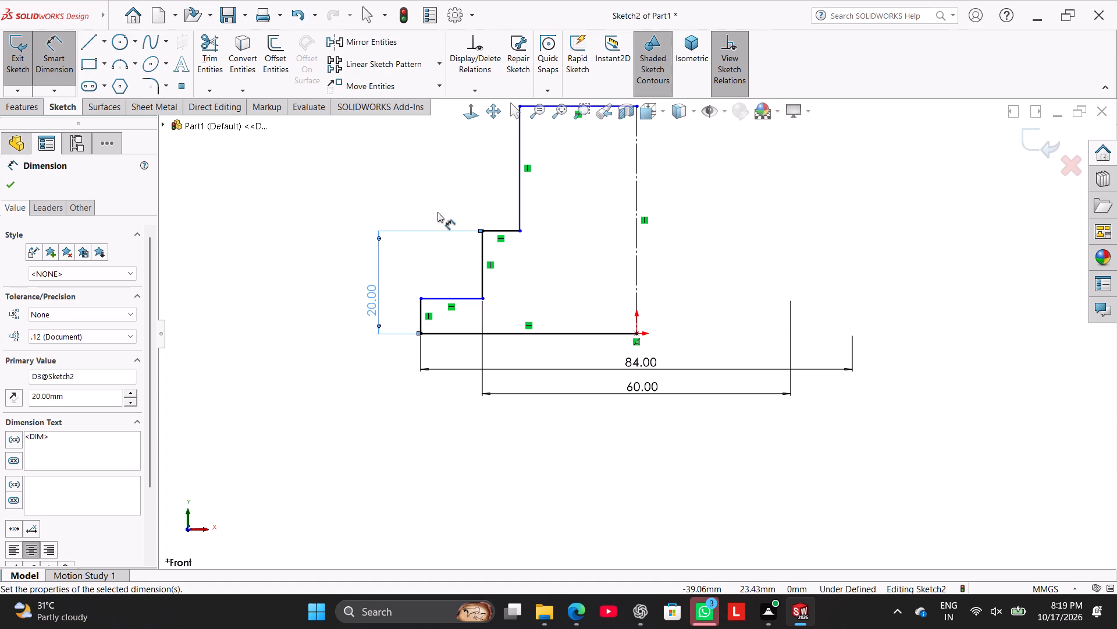
click(423, 311)
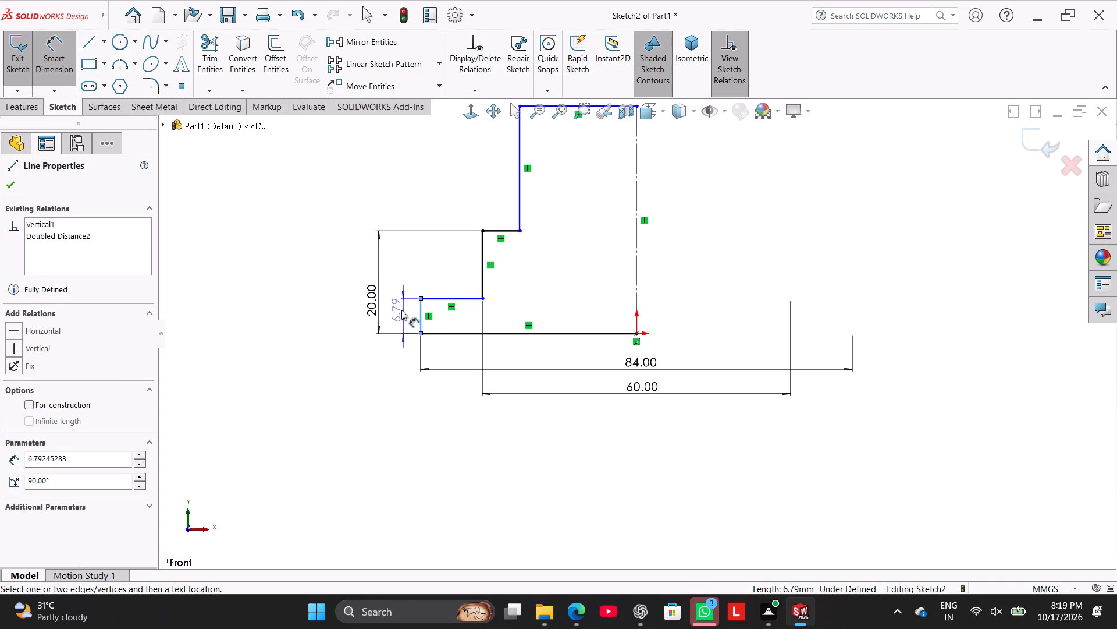
click(401, 310)
key(8)
key(Return)
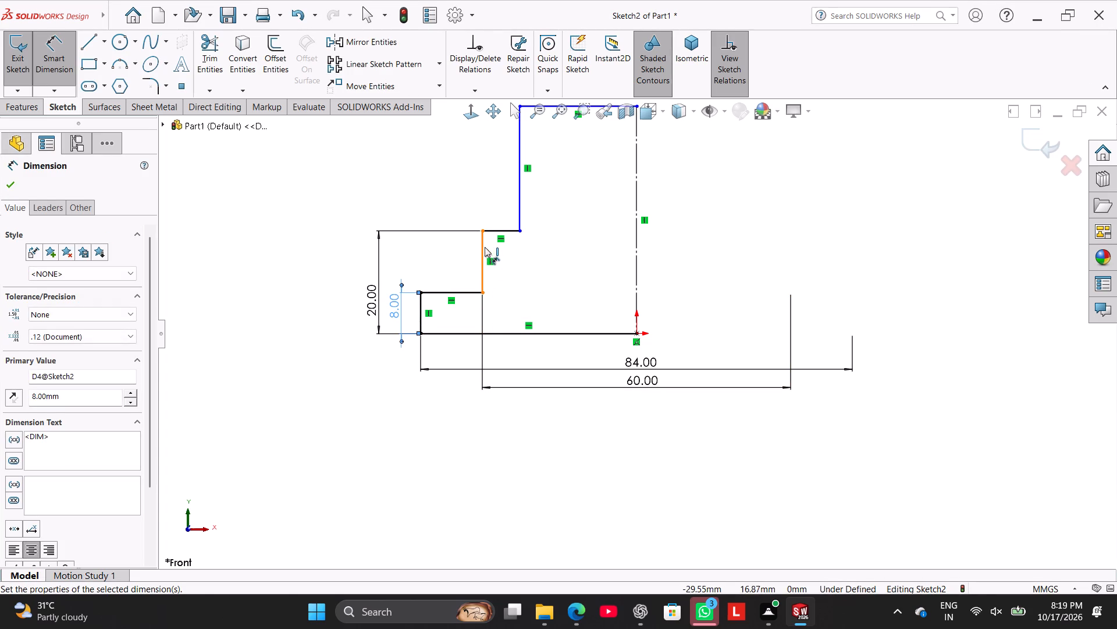
Dimension the uppermost section's vertical edge at a doubled distance of 40 mm across the centreline.
click(520, 190)
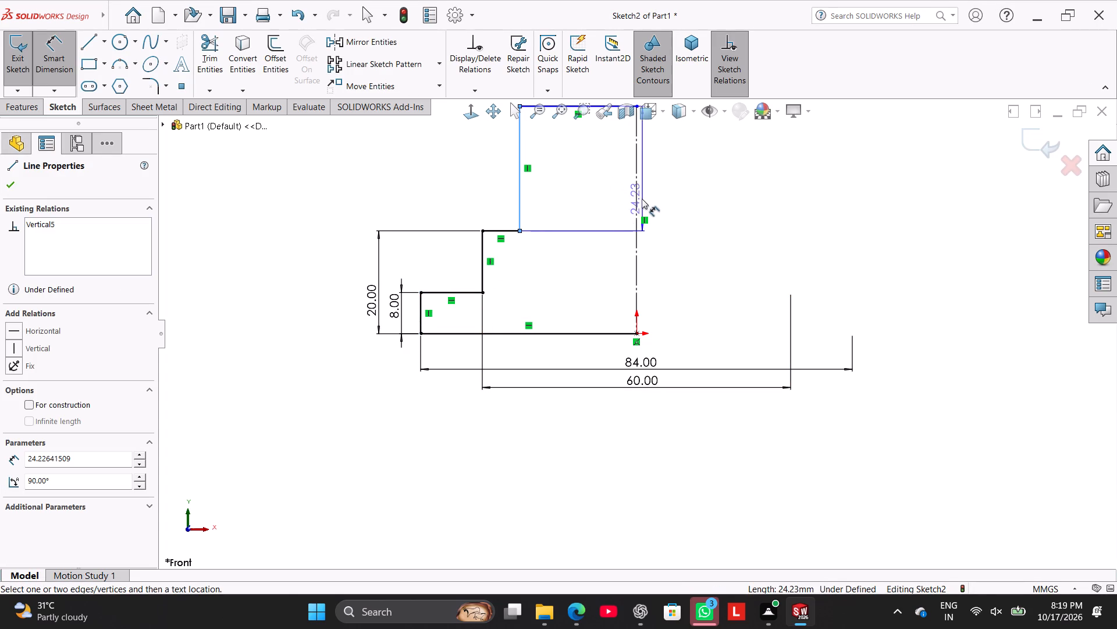
click(638, 199)
click(643, 250)
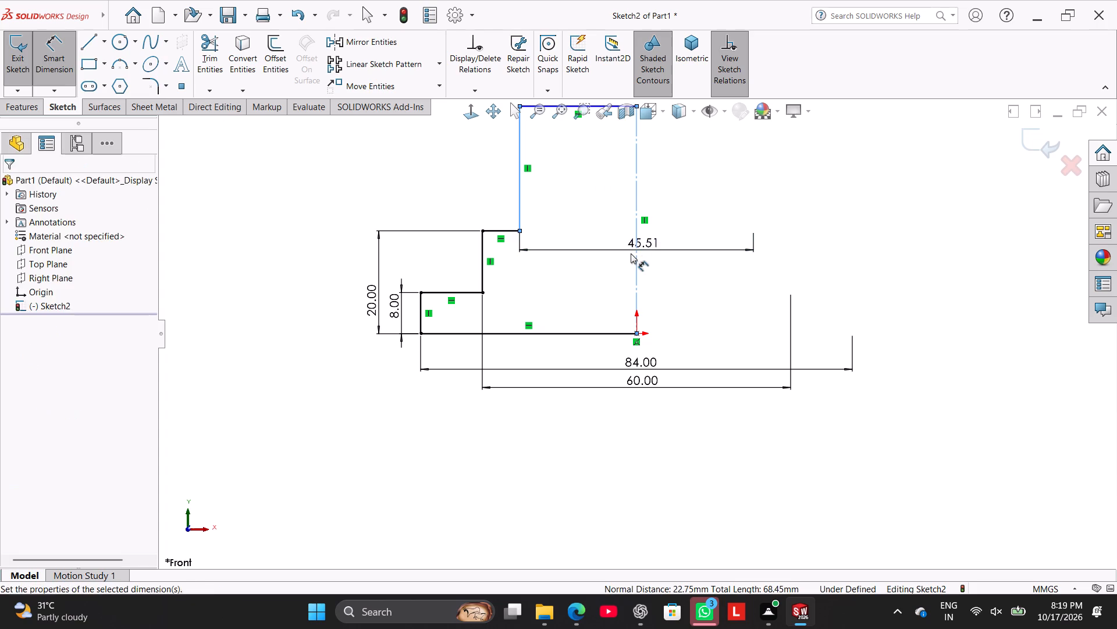
text(40)
key(Return)
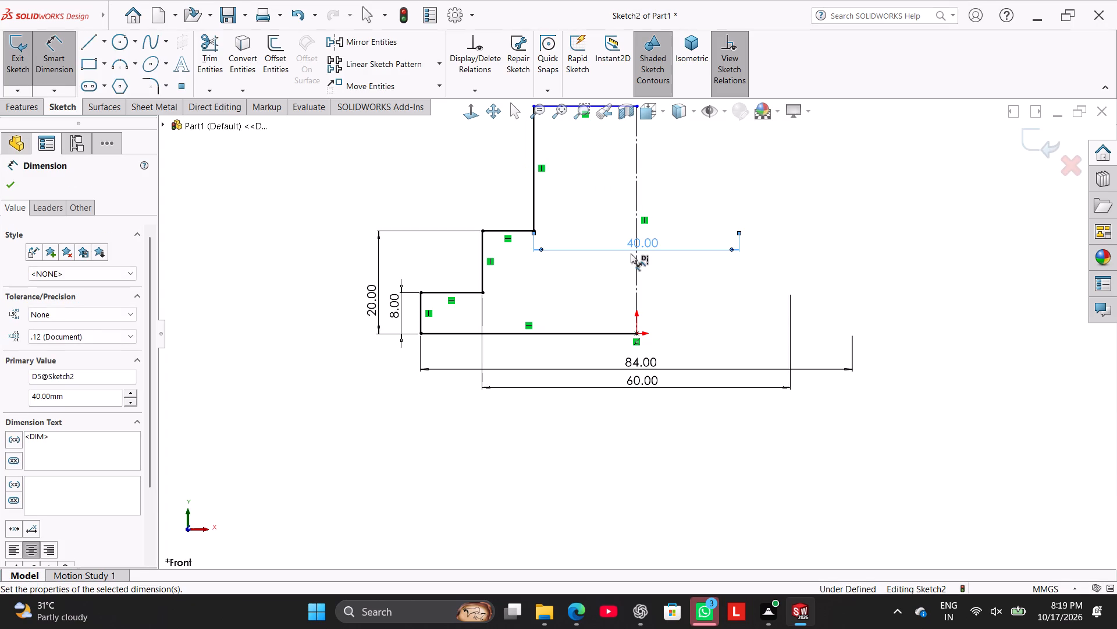
scroll(719, 220, up, 2)
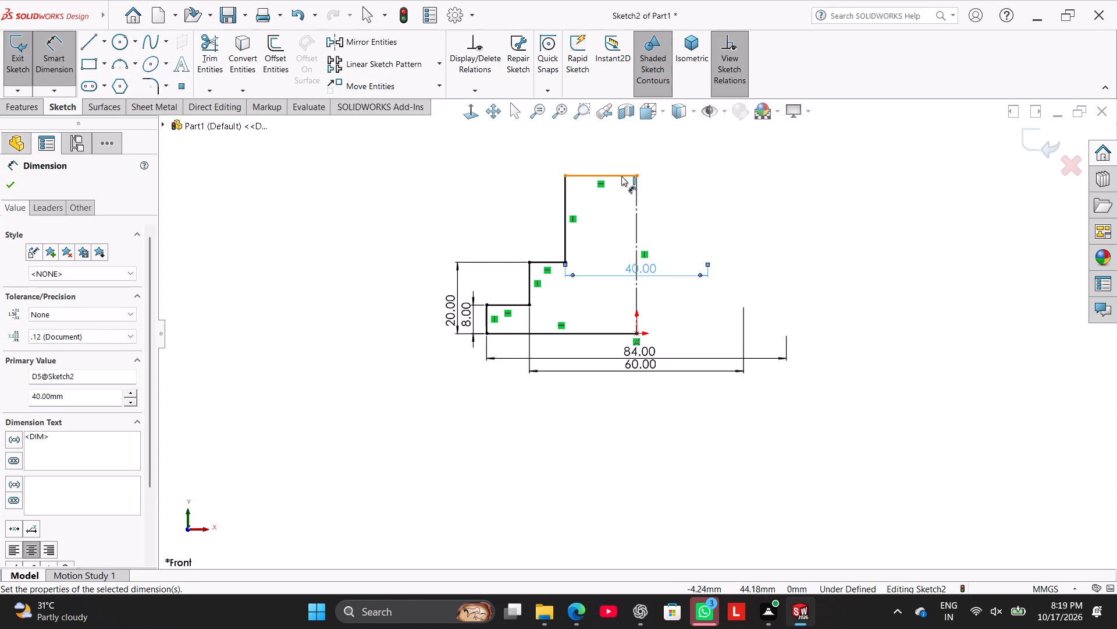
Dimension the profile's overall height from the base line to the top line as 80 mm.
click(621, 175)
click(624, 335)
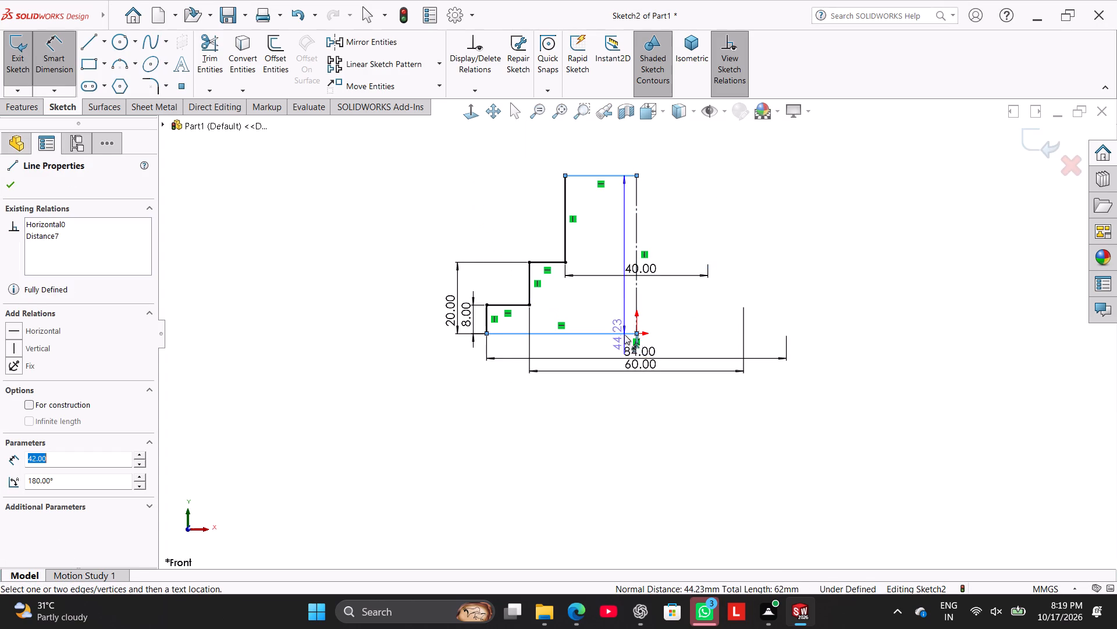
click(784, 280)
text(80)
key(Return)
scroll(756, 268, up, 2)
scroll(720, 215, up, 1)
scroll(709, 229, down, 1)
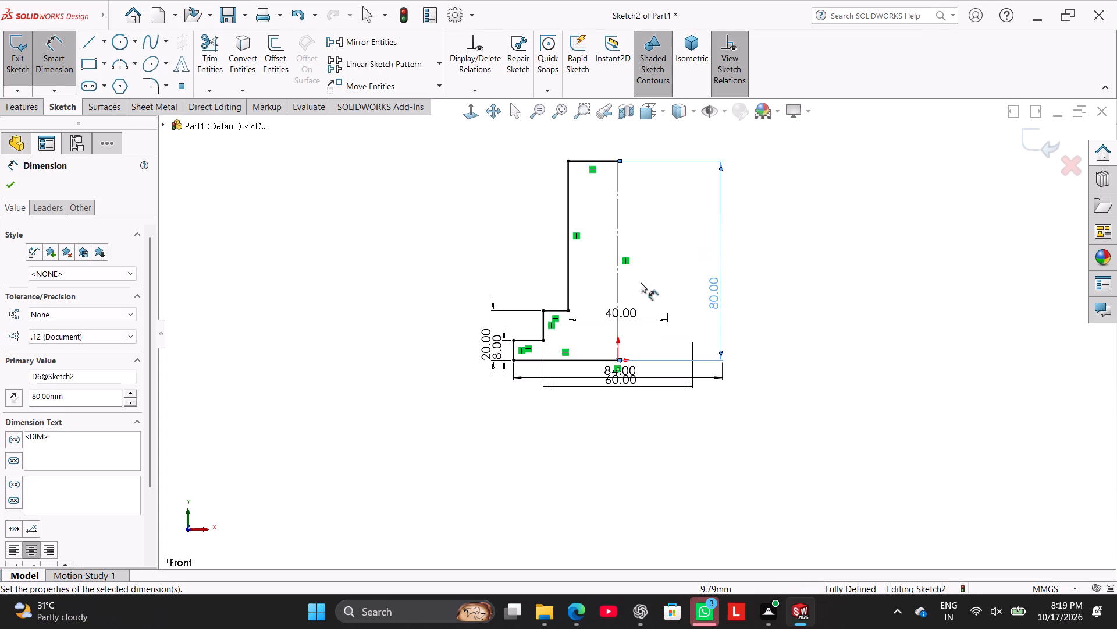
scroll(630, 292, down, 1)
right_click(421, 243)
click(468, 279)
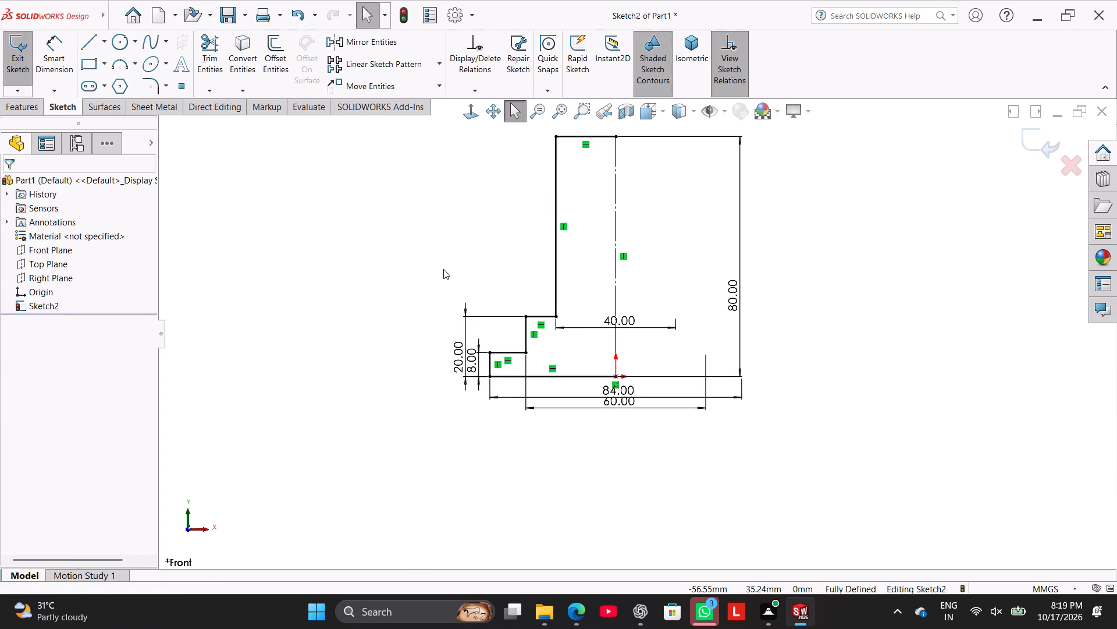
Add a 5 mm sketch fillet to the outer corner of the upper step in the profile.
scroll(436, 239, down, 3)
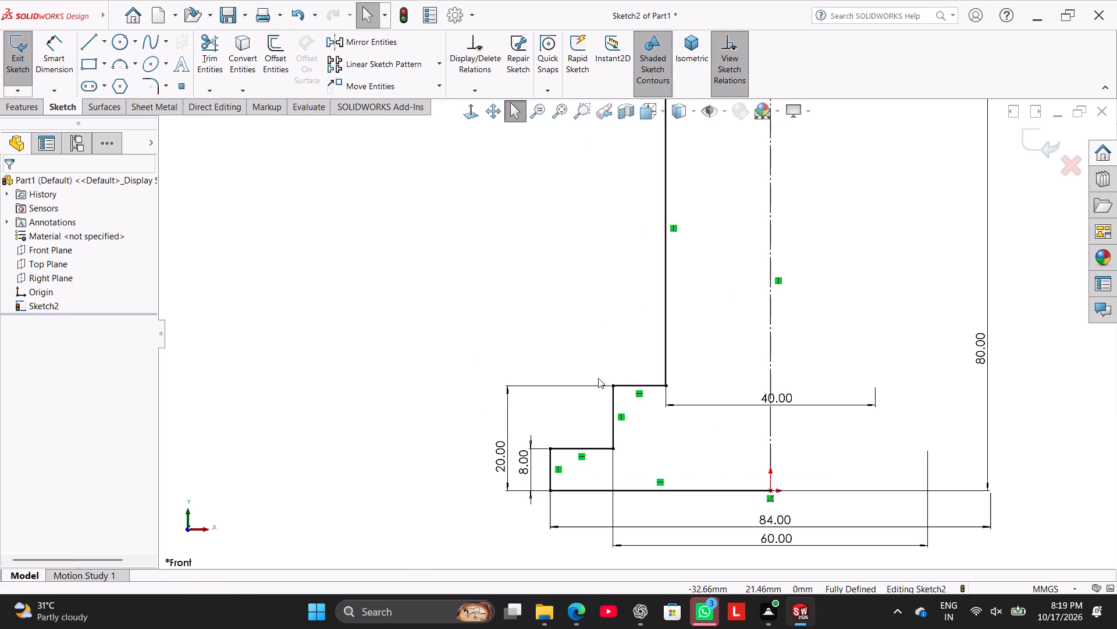
scroll(598, 378, up, 2)
scroll(674, 395, down, 3)
scroll(465, 264, down, 2)
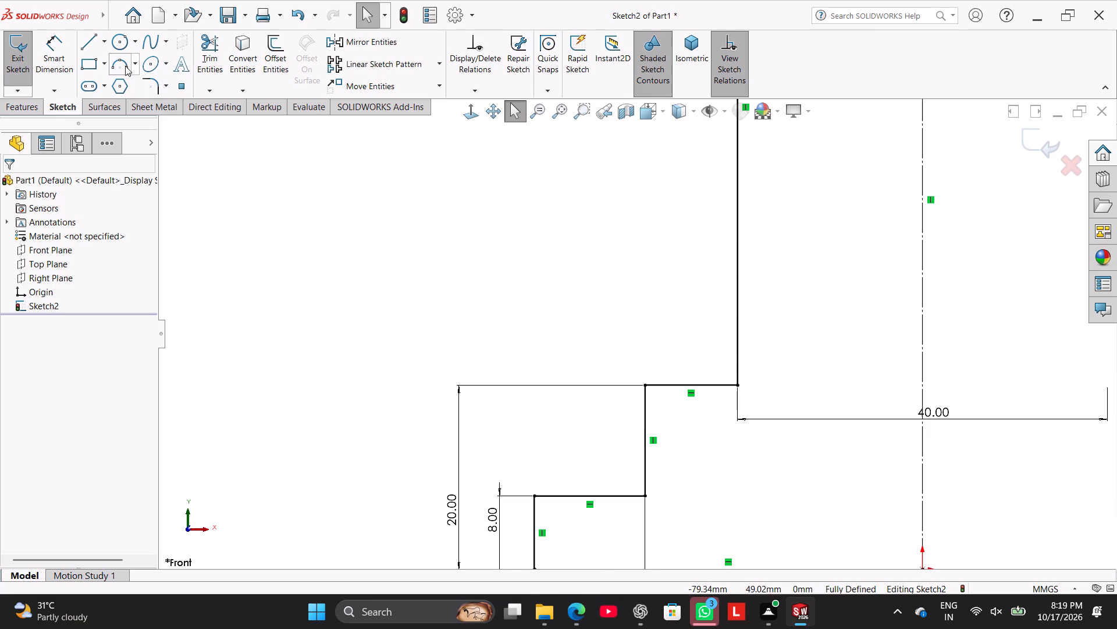
click(152, 87)
scroll(793, 359, up, 3)
scroll(790, 367, down, 4)
click(496, 350)
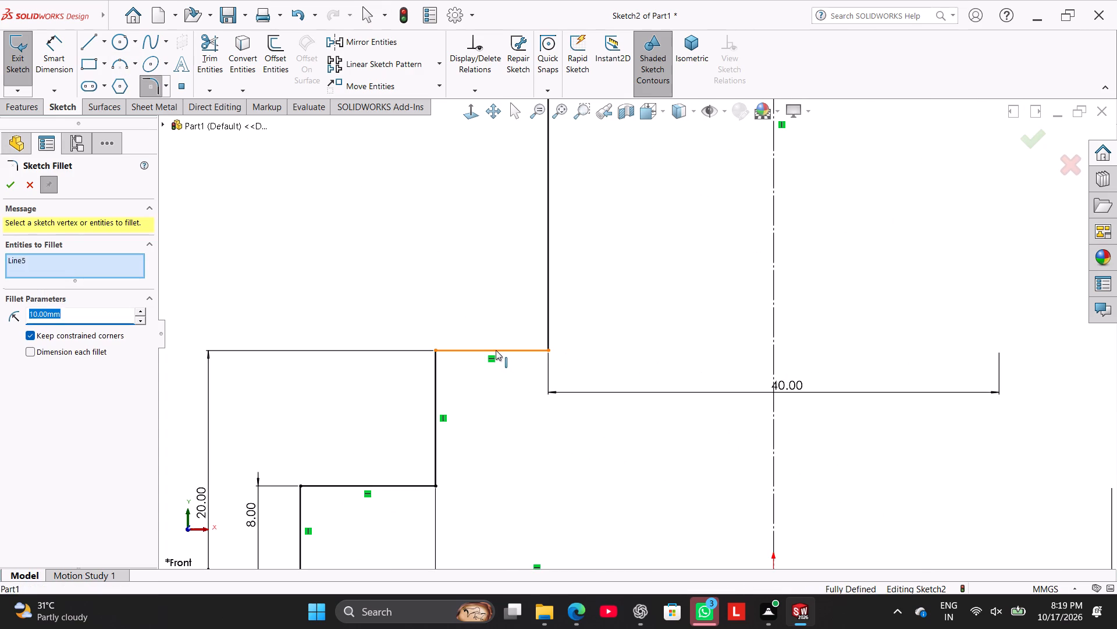
click(439, 380)
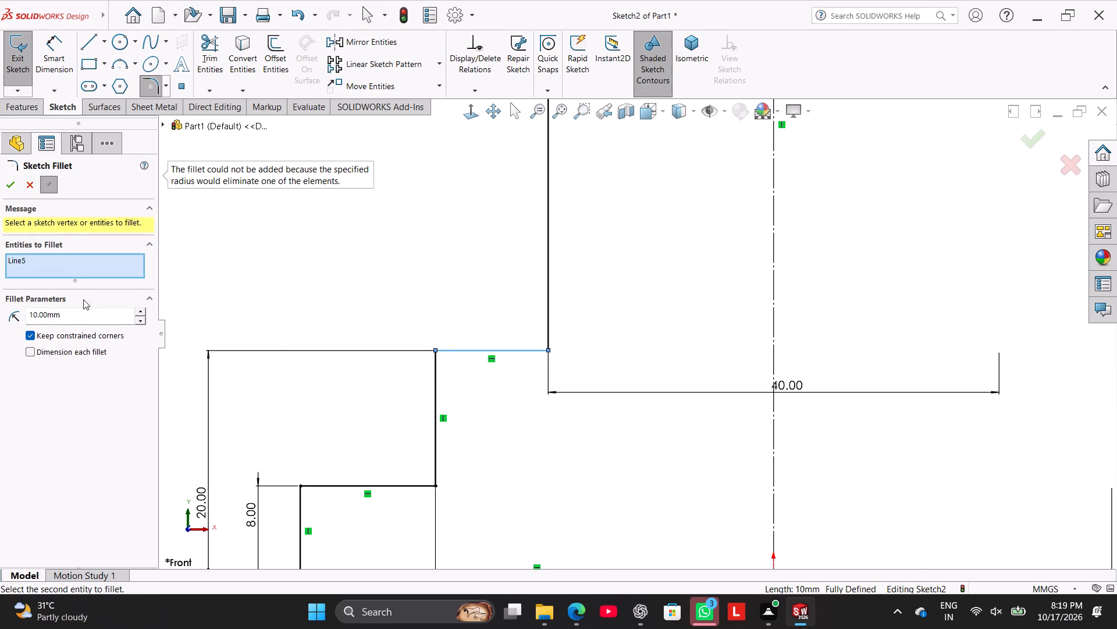
double_click(83, 319)
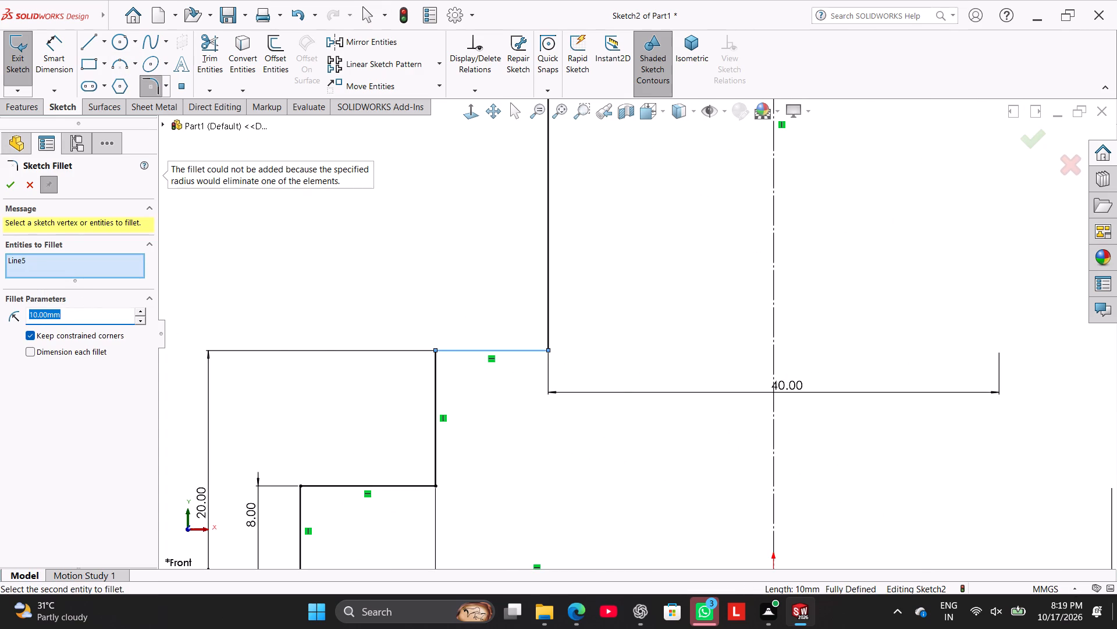
key(5)
key(Return)
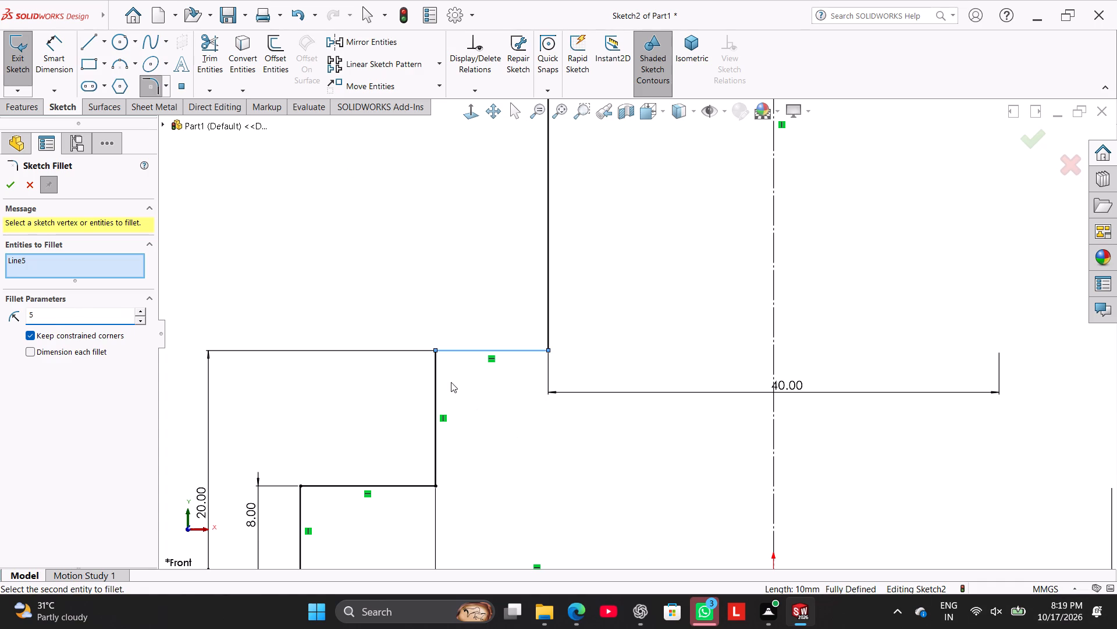
click(436, 384)
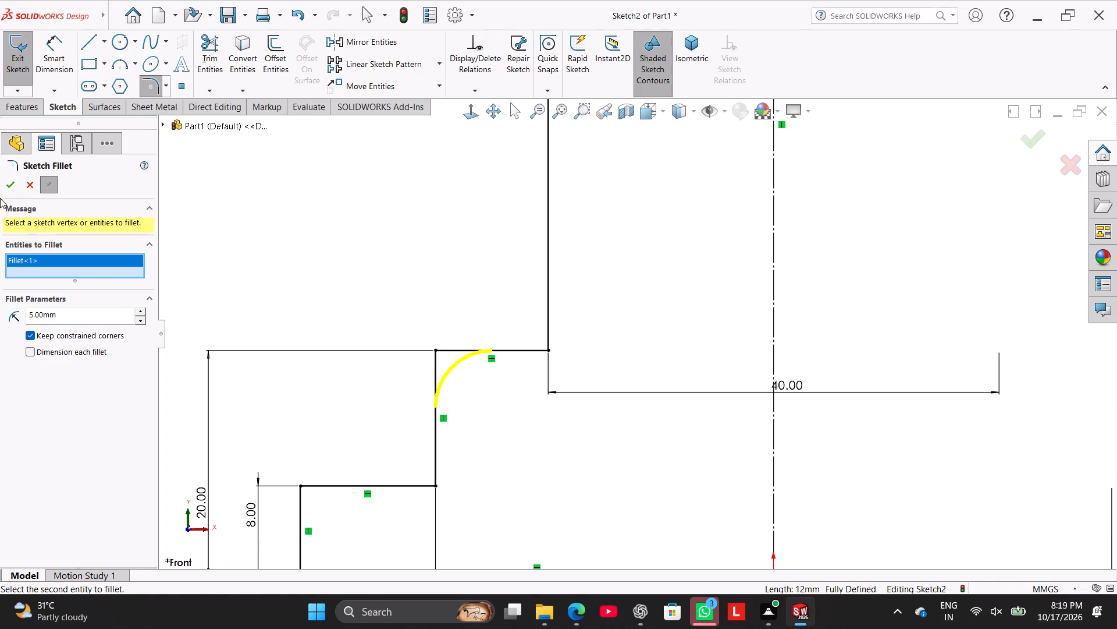
click(9, 181)
click(256, 238)
scroll(421, 313, up, 2)
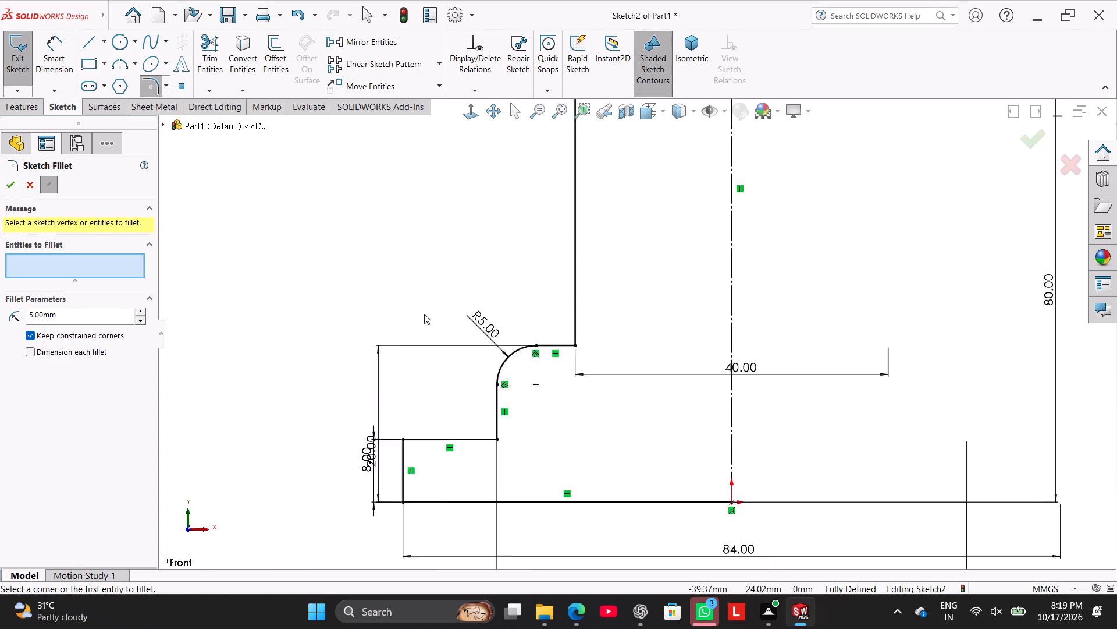
scroll(424, 314, up, 5)
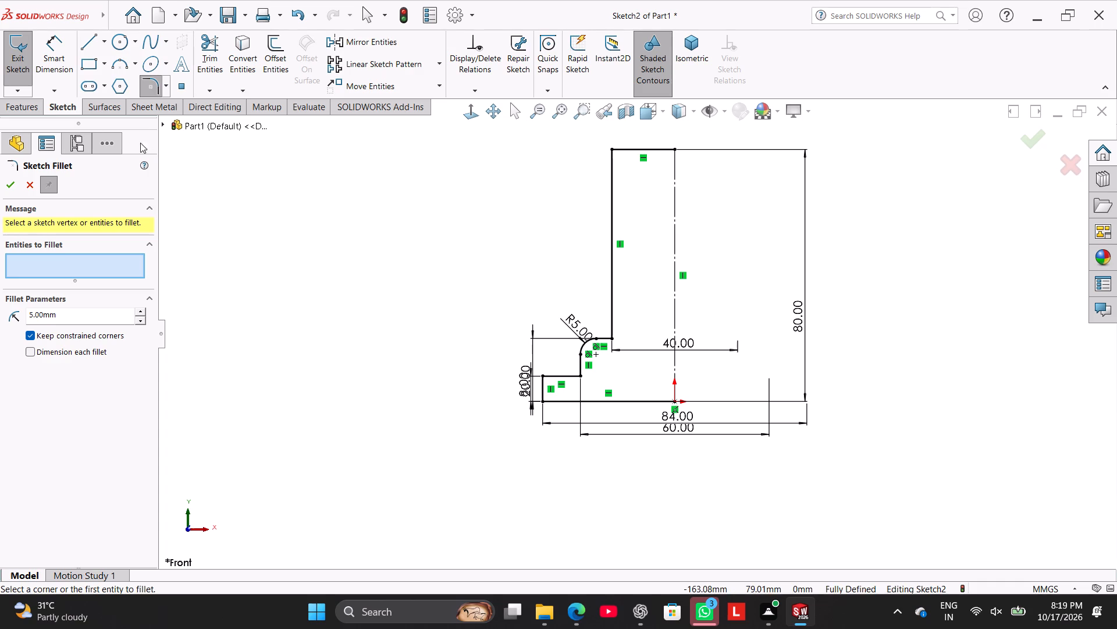
click(15, 112)
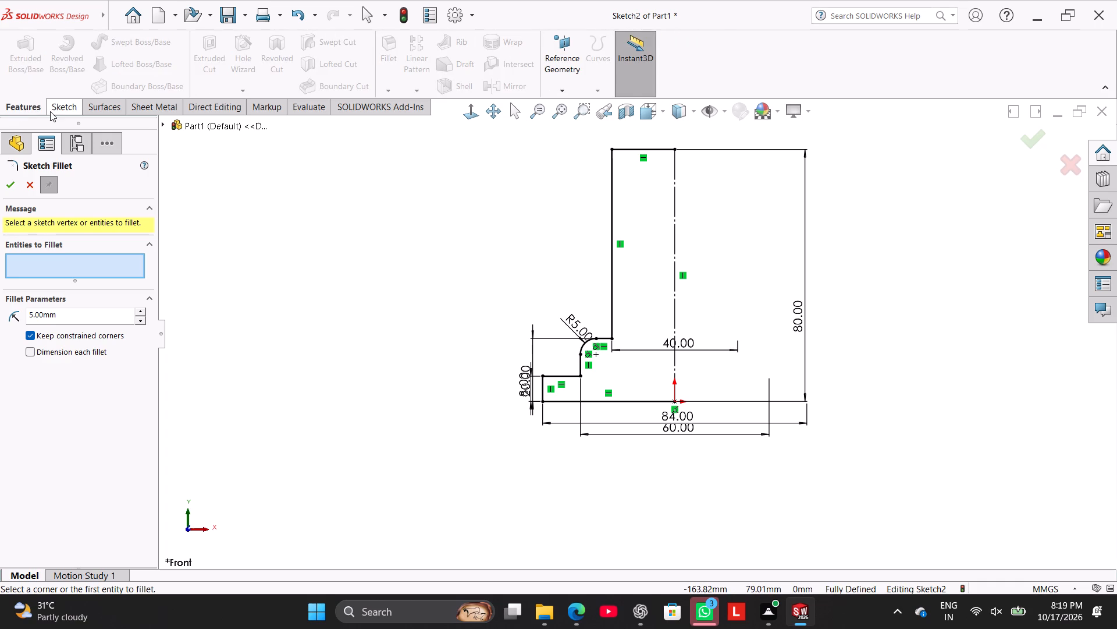
click(56, 108)
click(15, 179)
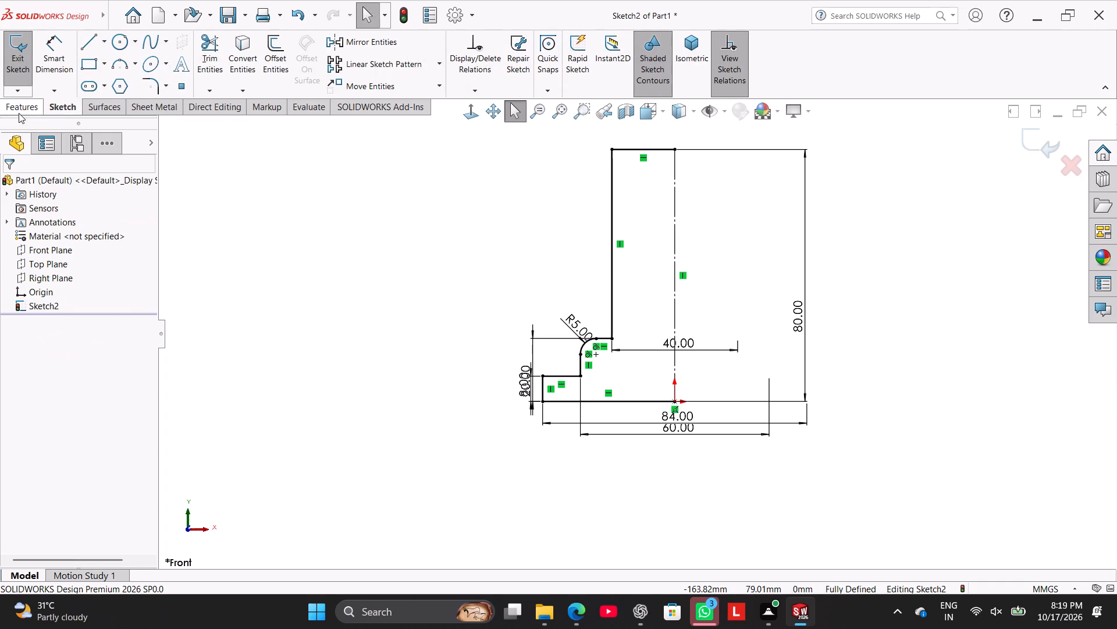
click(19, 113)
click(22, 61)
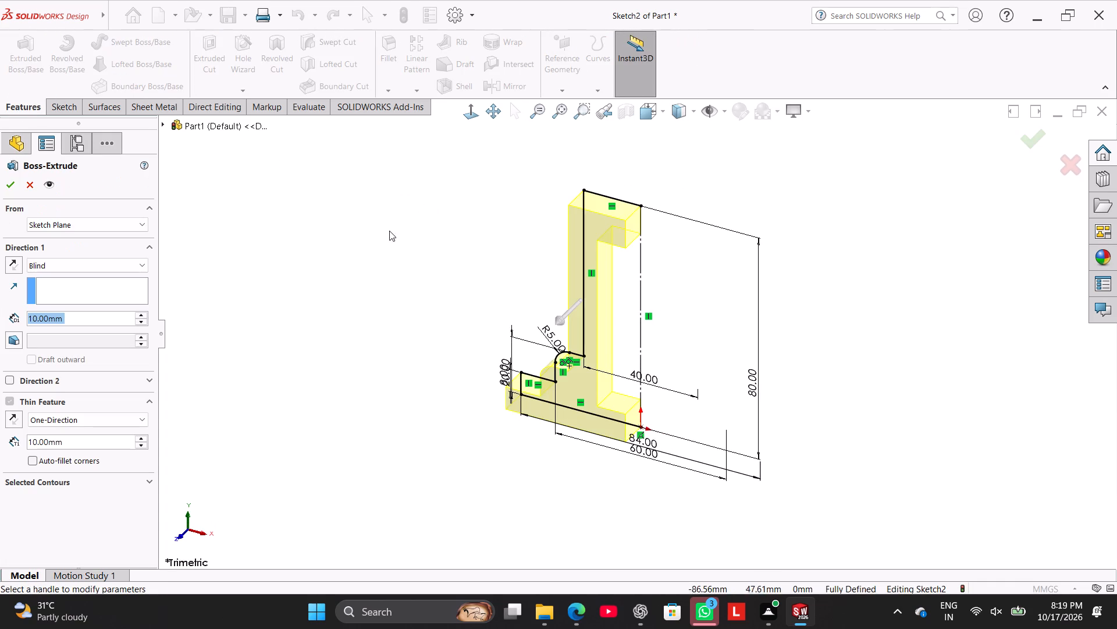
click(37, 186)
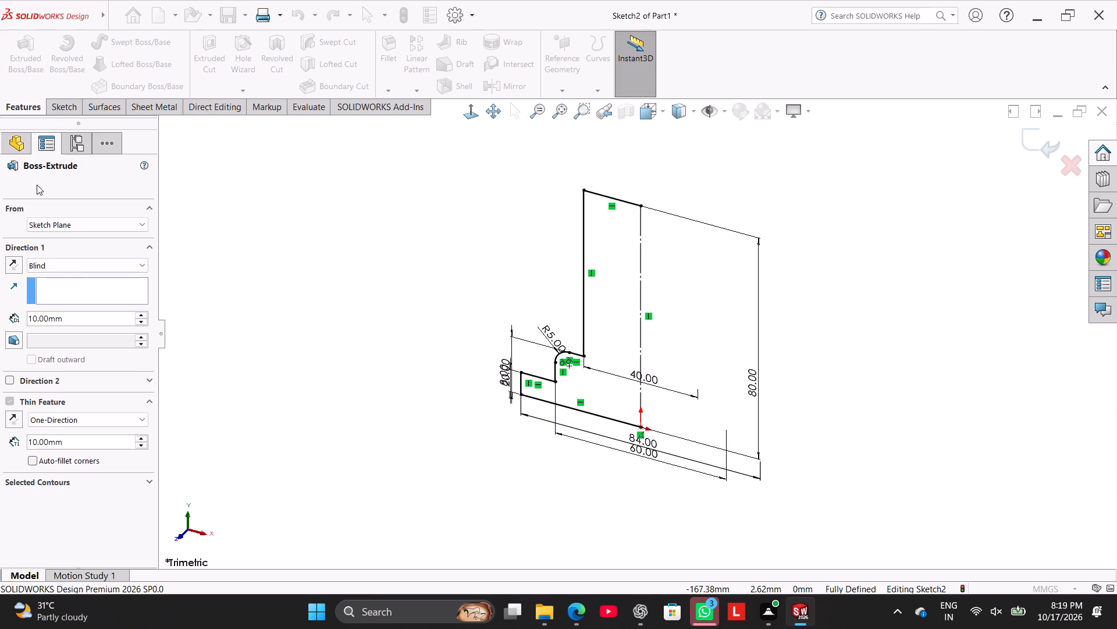
Revolve the profile 360° about the vertical centreline as a solid, letting the open sketch be closed automatically.
click(70, 63)
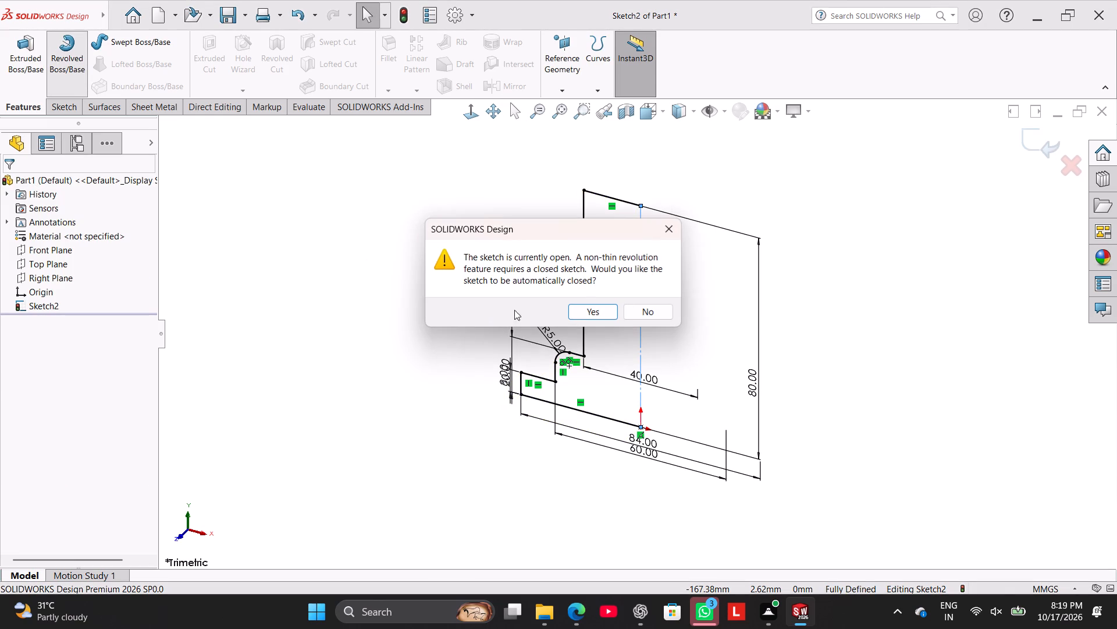
click(584, 314)
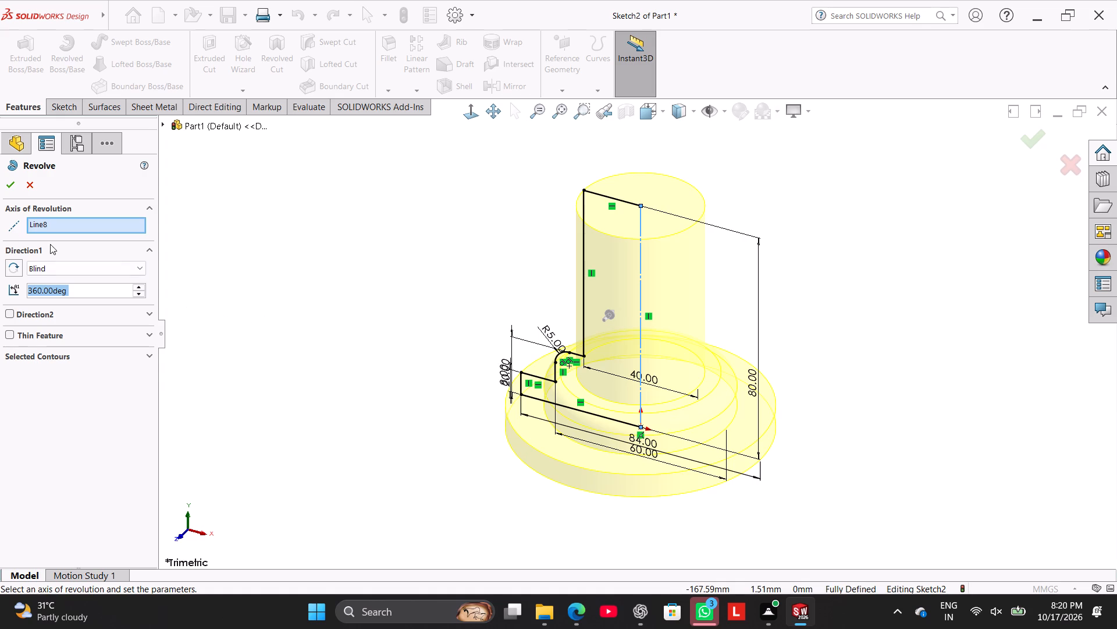
click(14, 192)
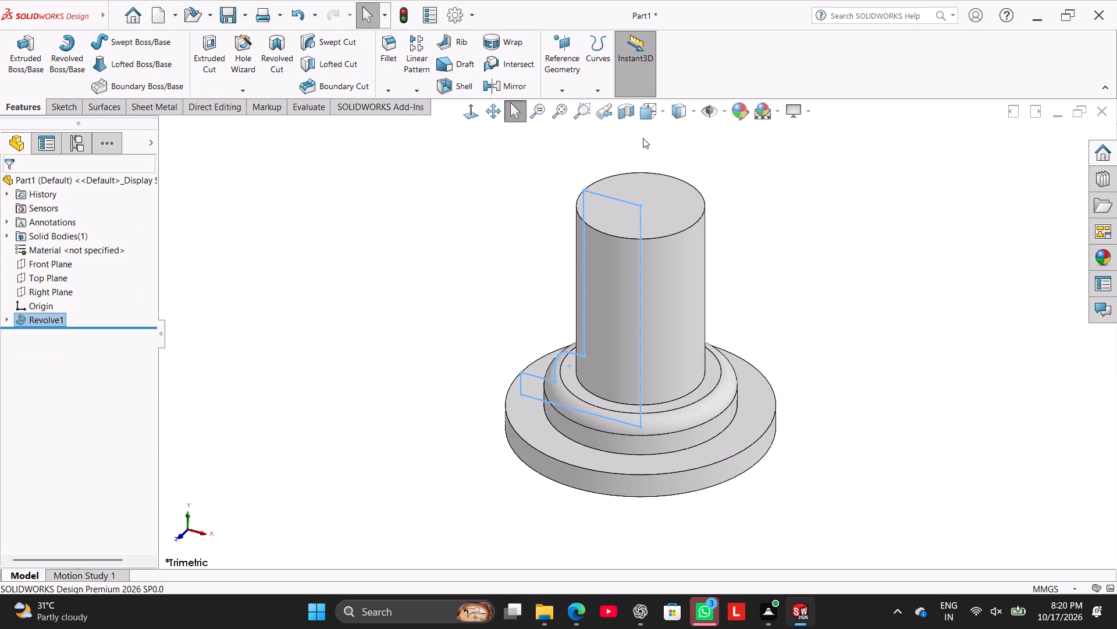
Apply the cast iron appearance from the Iron metals to the revolved feature.
click(739, 109)
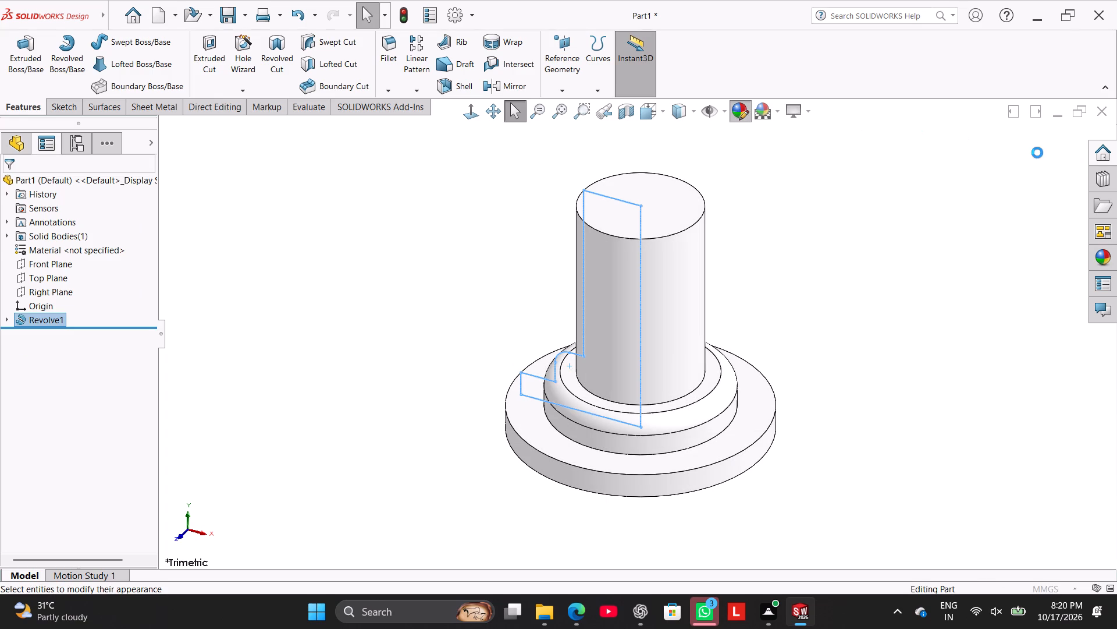
click(962, 153)
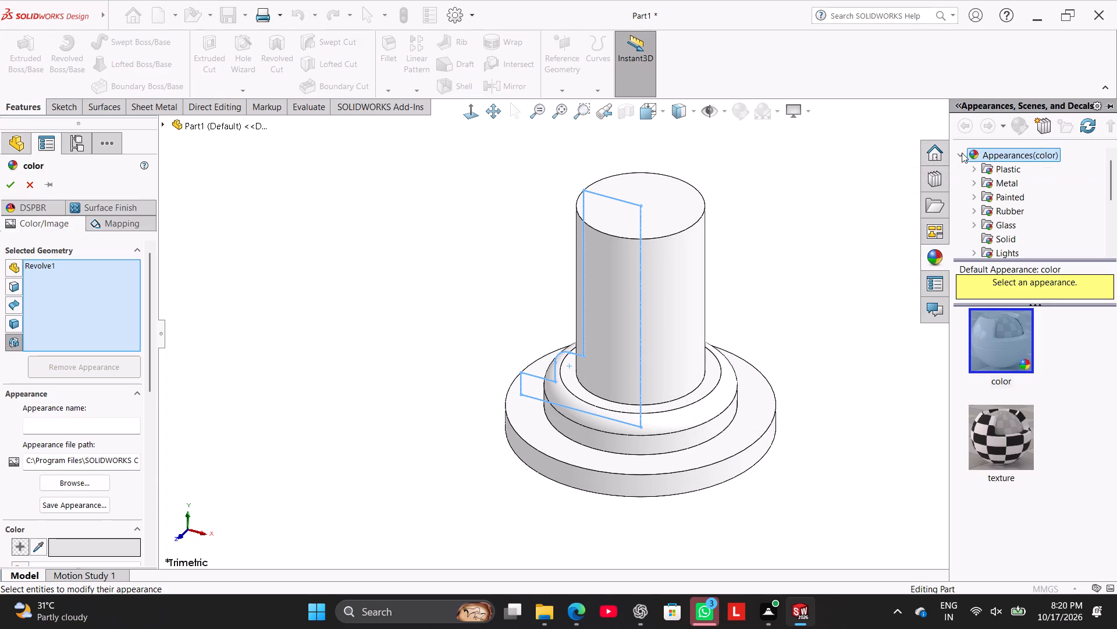
click(972, 183)
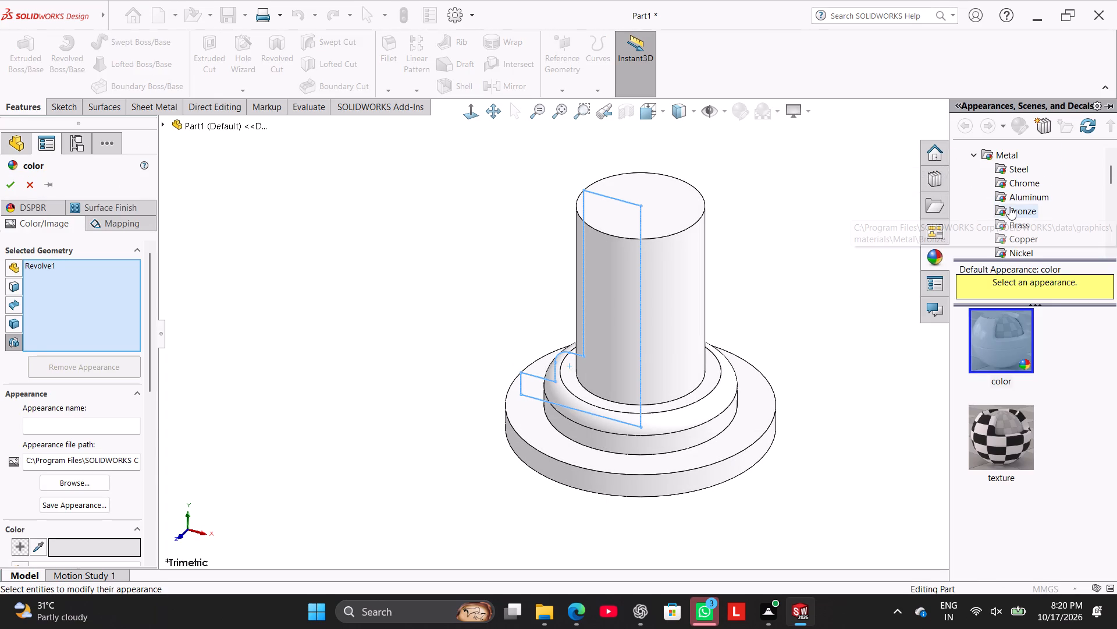
scroll(1009, 207, down, 1)
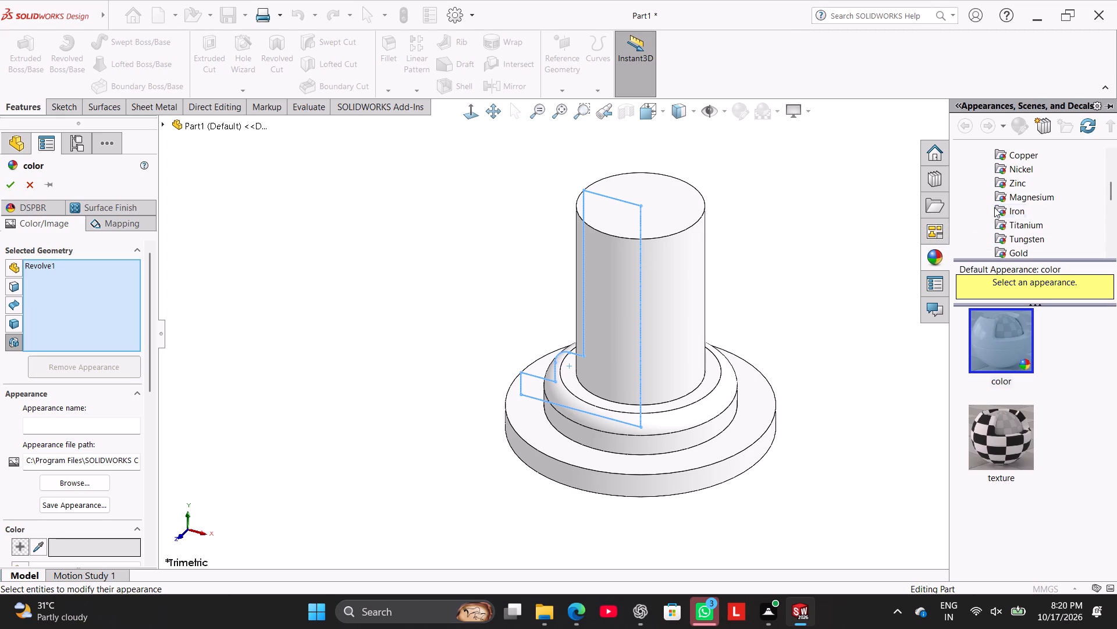
click(994, 207)
click(999, 208)
scroll(1011, 533, down, 5)
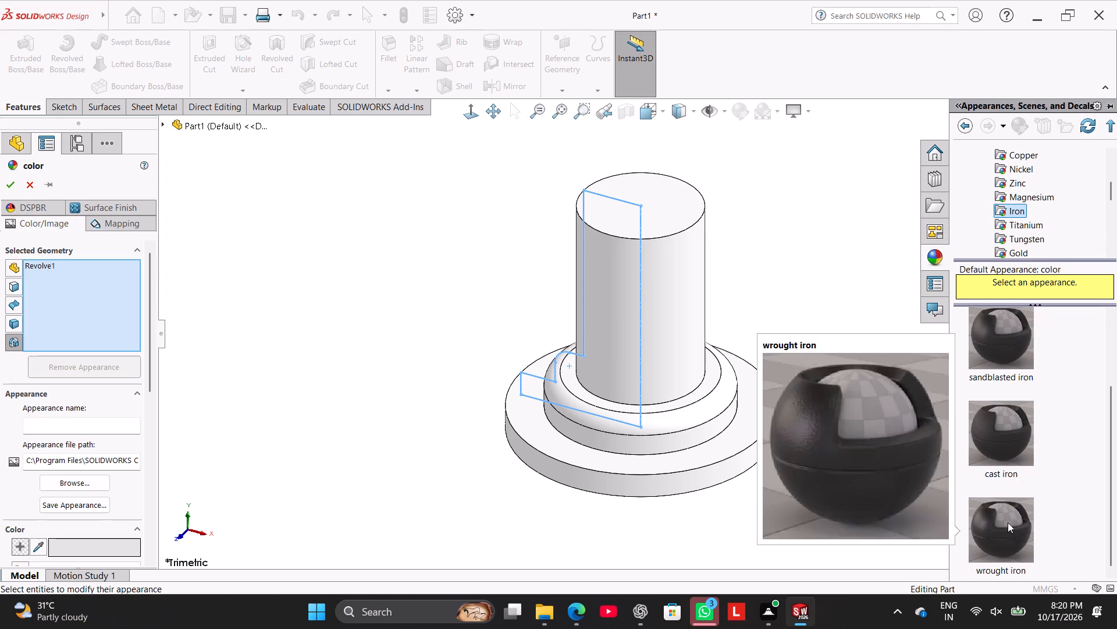
click(998, 455)
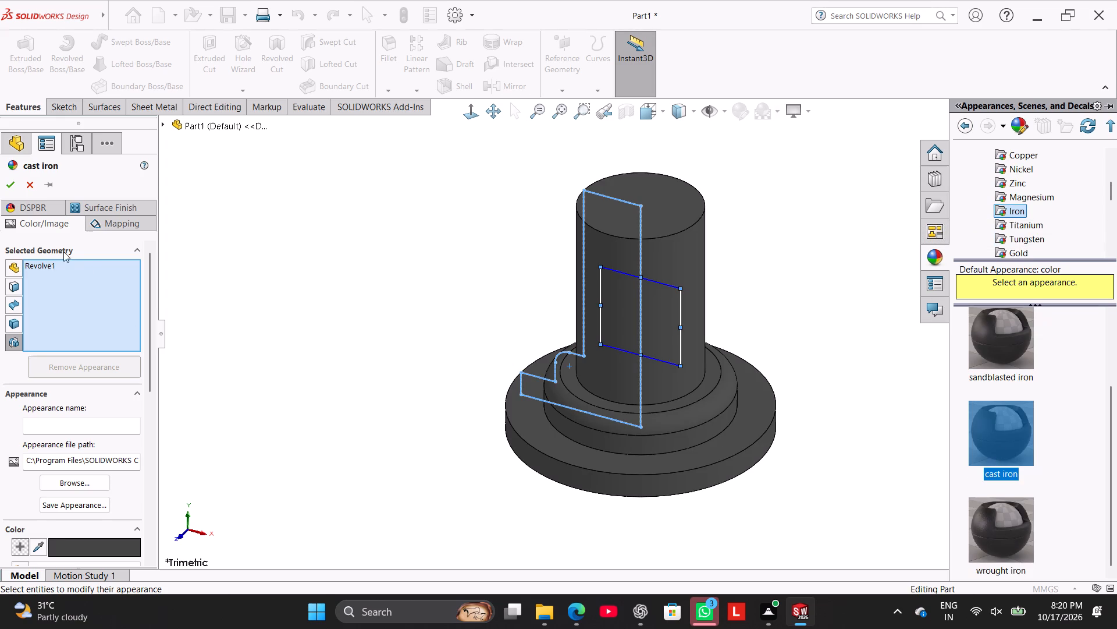
click(14, 183)
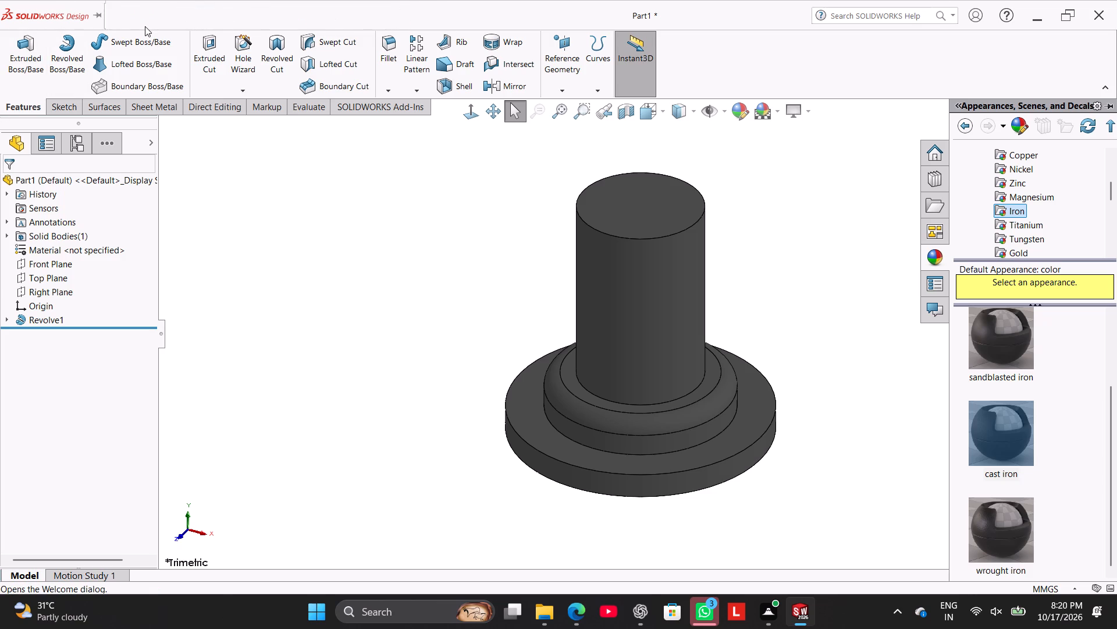
Set the whole part's appearance colour to the standard cyan swatch, RGB 0, 255, 255.
click(746, 114)
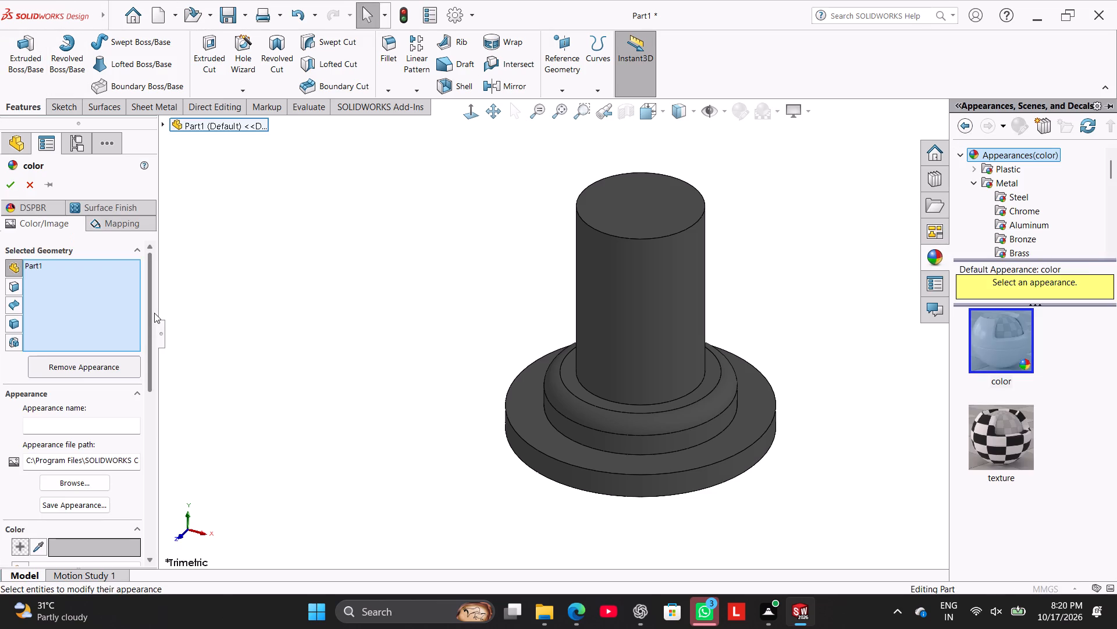
drag(155, 308, 148, 412)
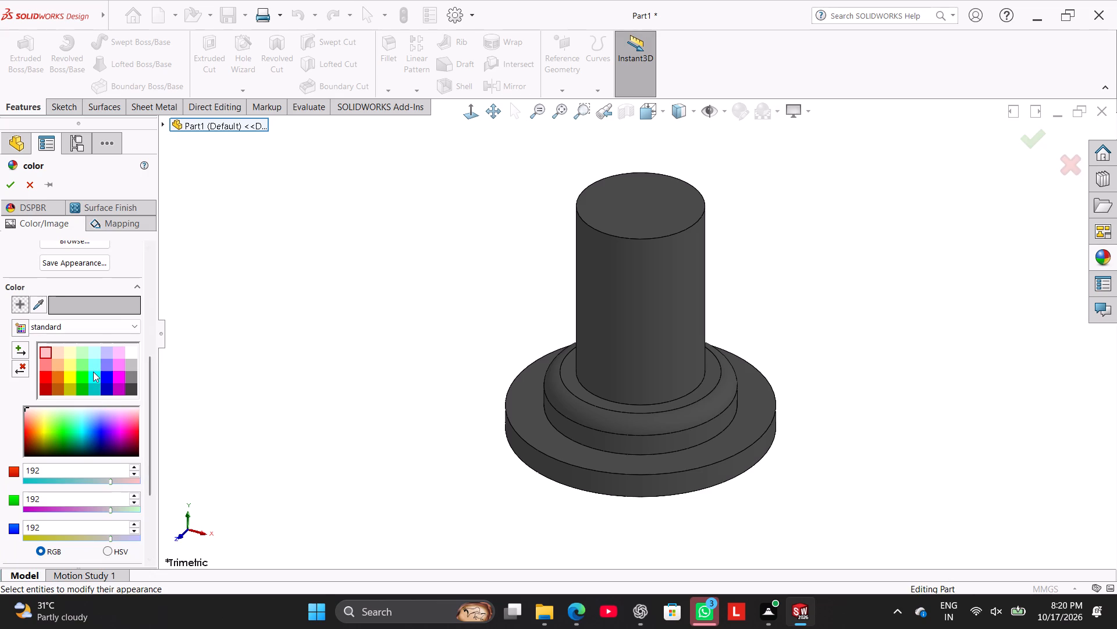
click(96, 373)
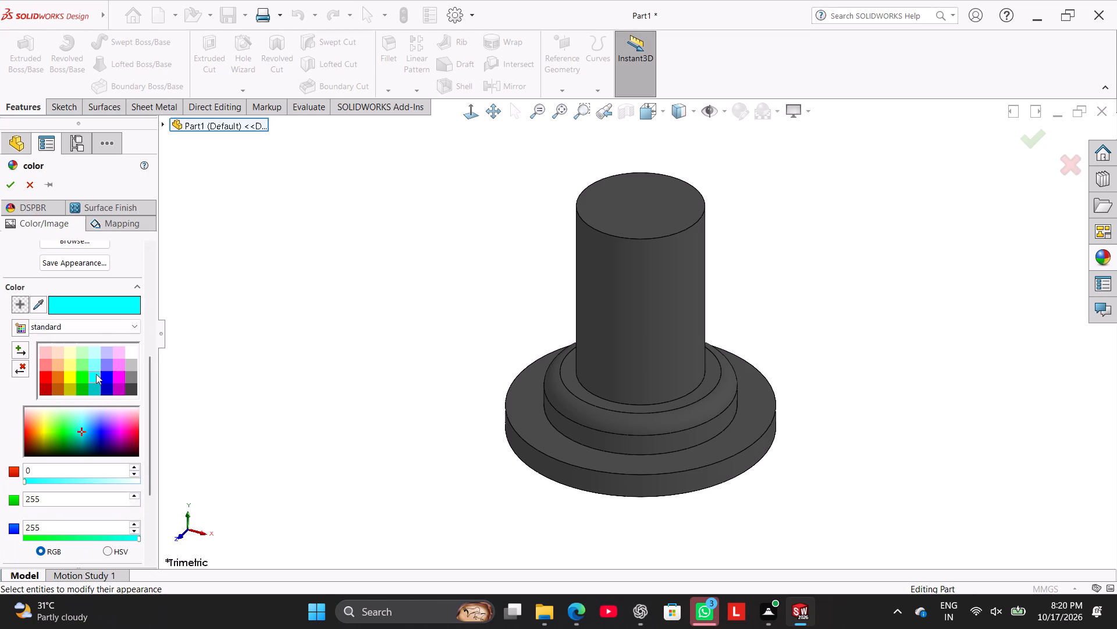
drag(150, 363, 161, 280)
drag(153, 299, 153, 294)
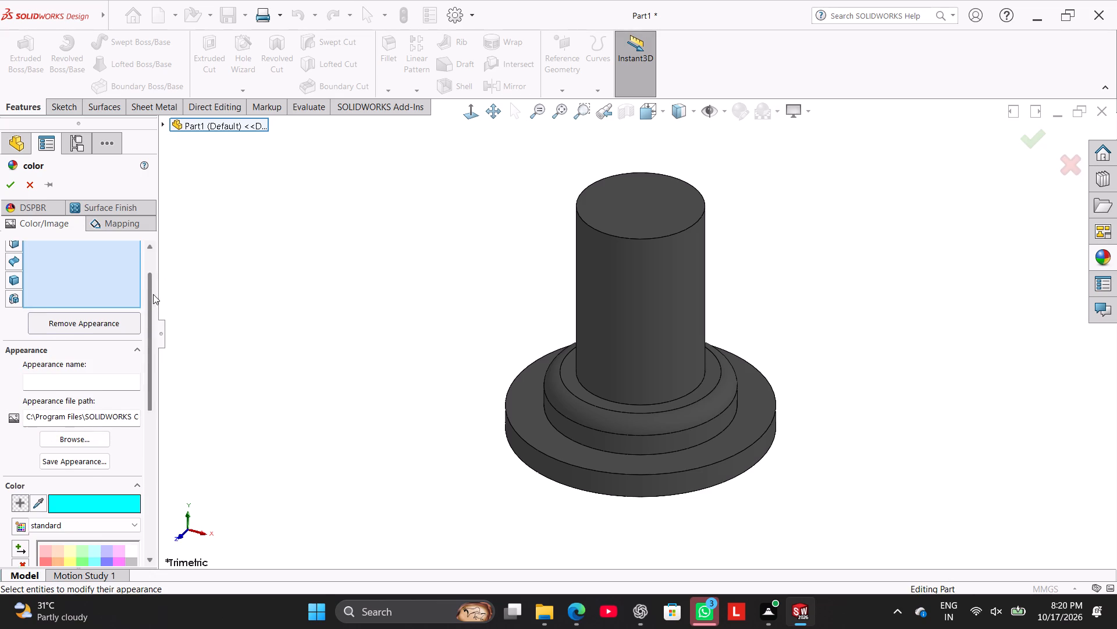
drag(153, 294, 156, 246)
click(122, 273)
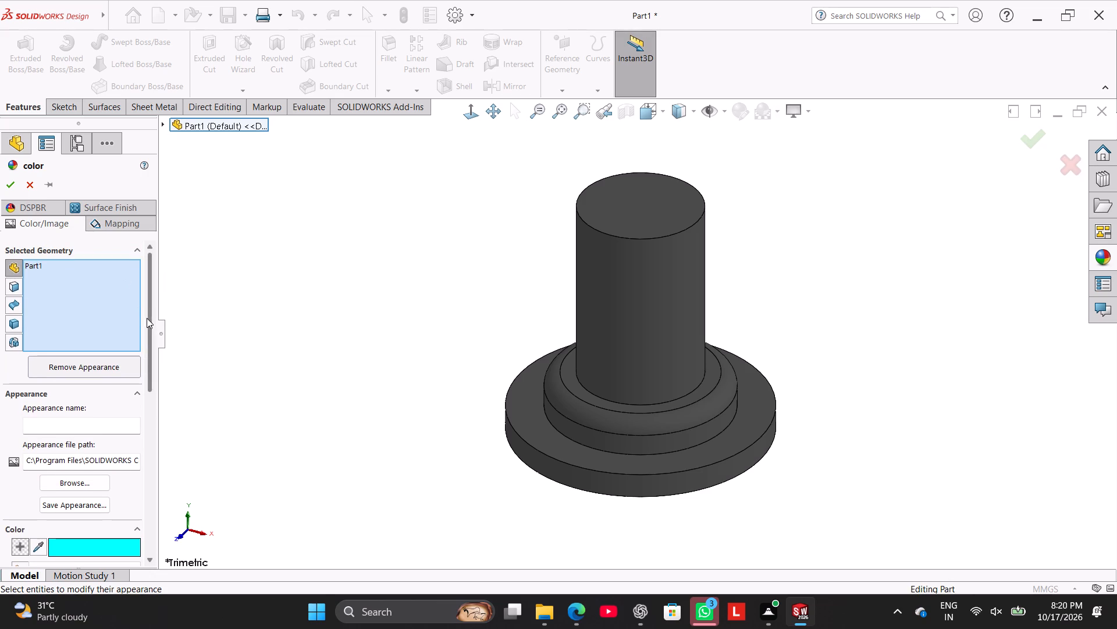
drag(147, 318, 148, 390)
double_click(91, 453)
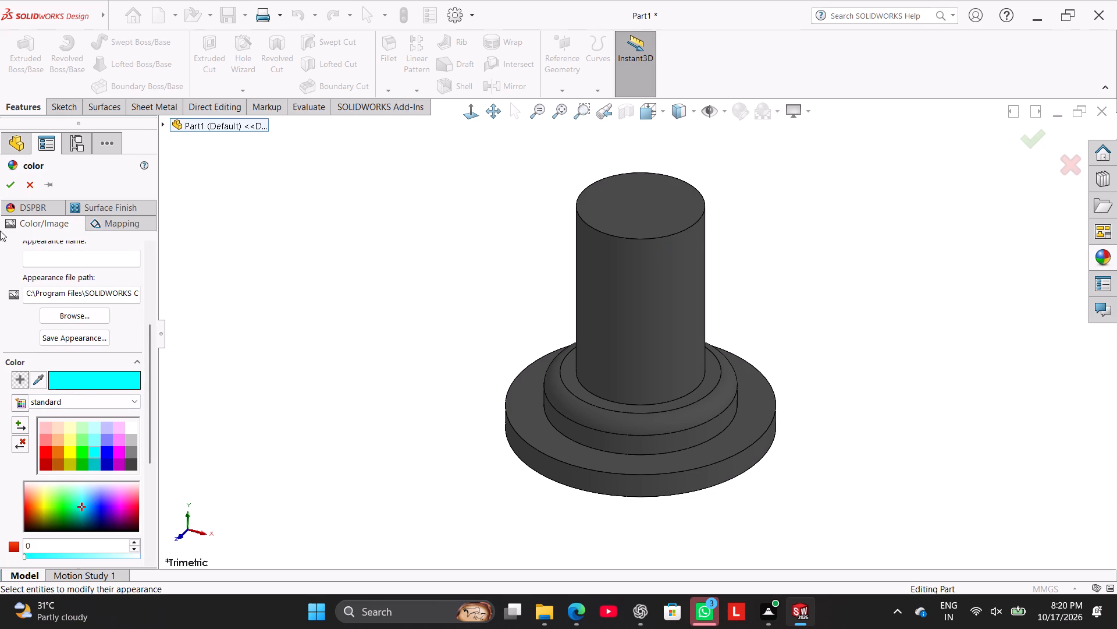
click(7, 187)
click(393, 218)
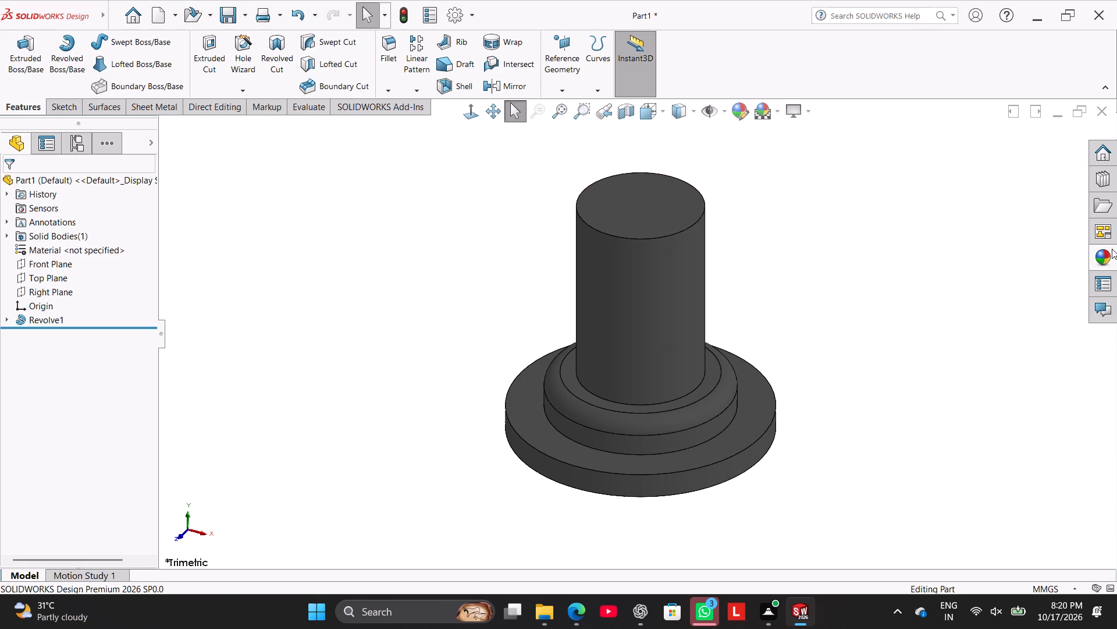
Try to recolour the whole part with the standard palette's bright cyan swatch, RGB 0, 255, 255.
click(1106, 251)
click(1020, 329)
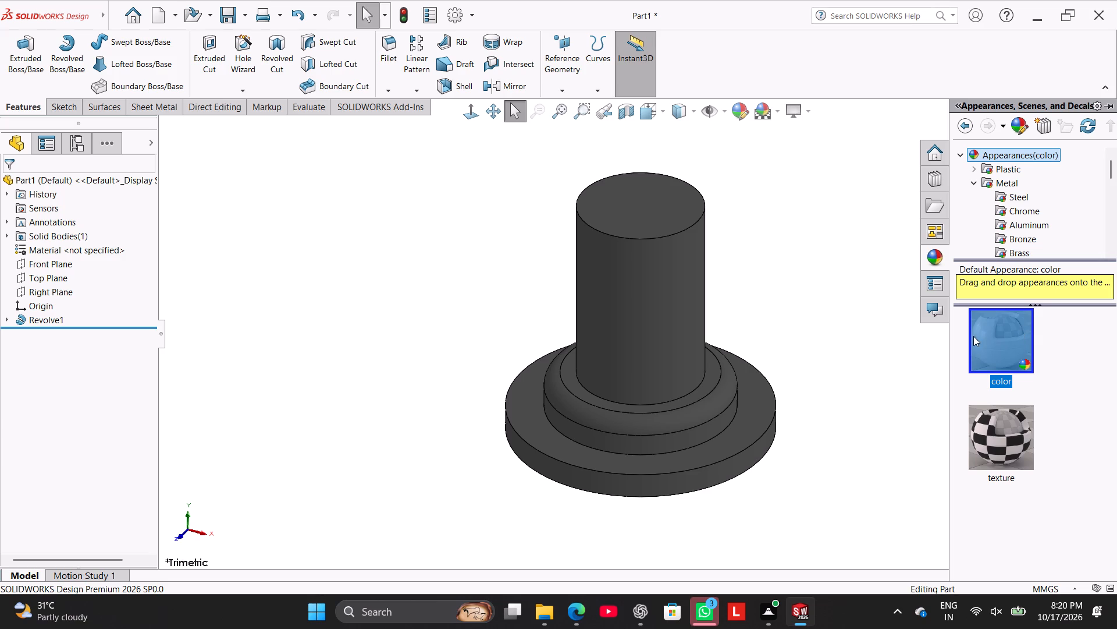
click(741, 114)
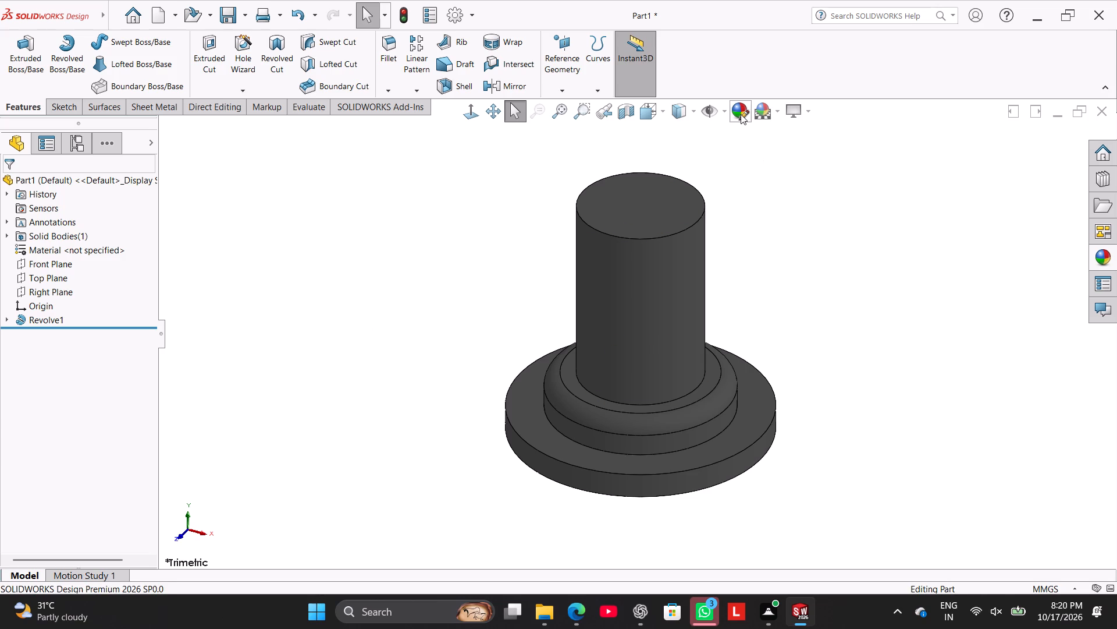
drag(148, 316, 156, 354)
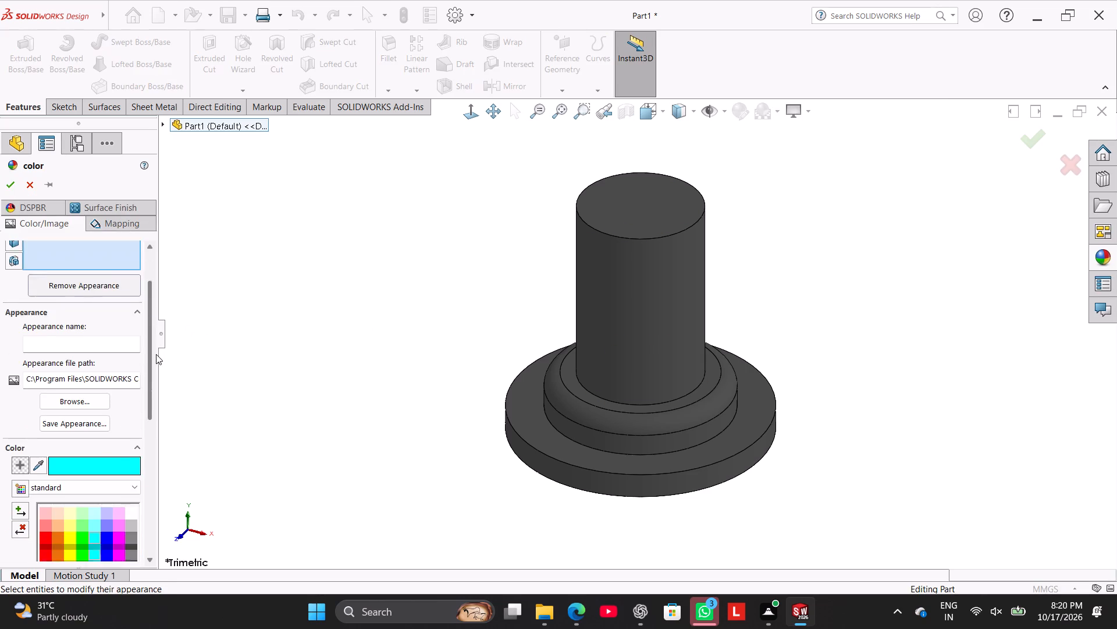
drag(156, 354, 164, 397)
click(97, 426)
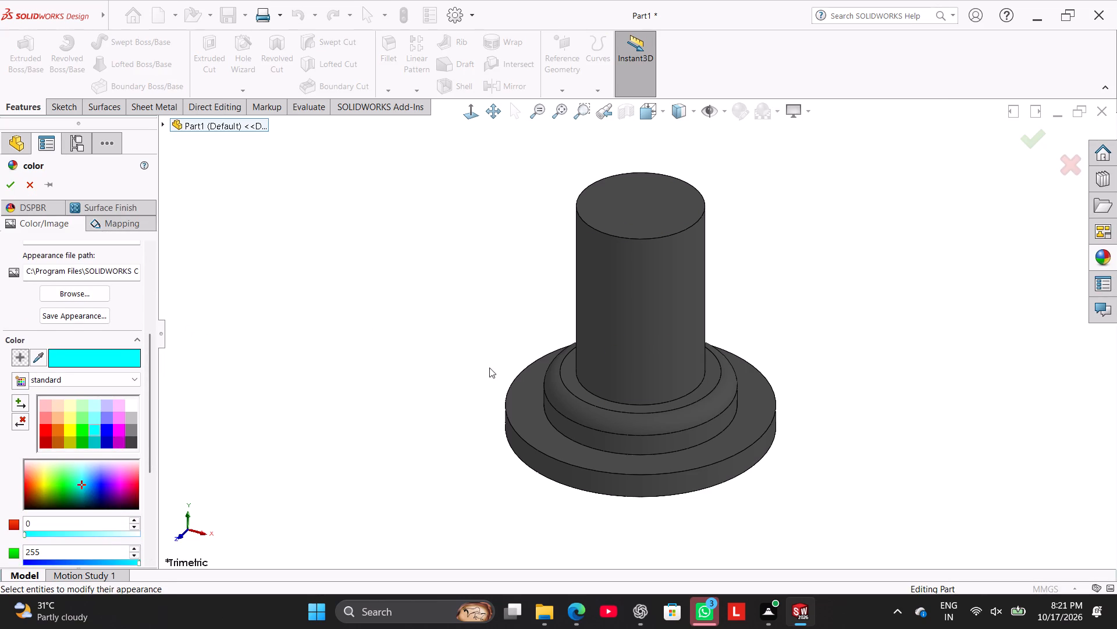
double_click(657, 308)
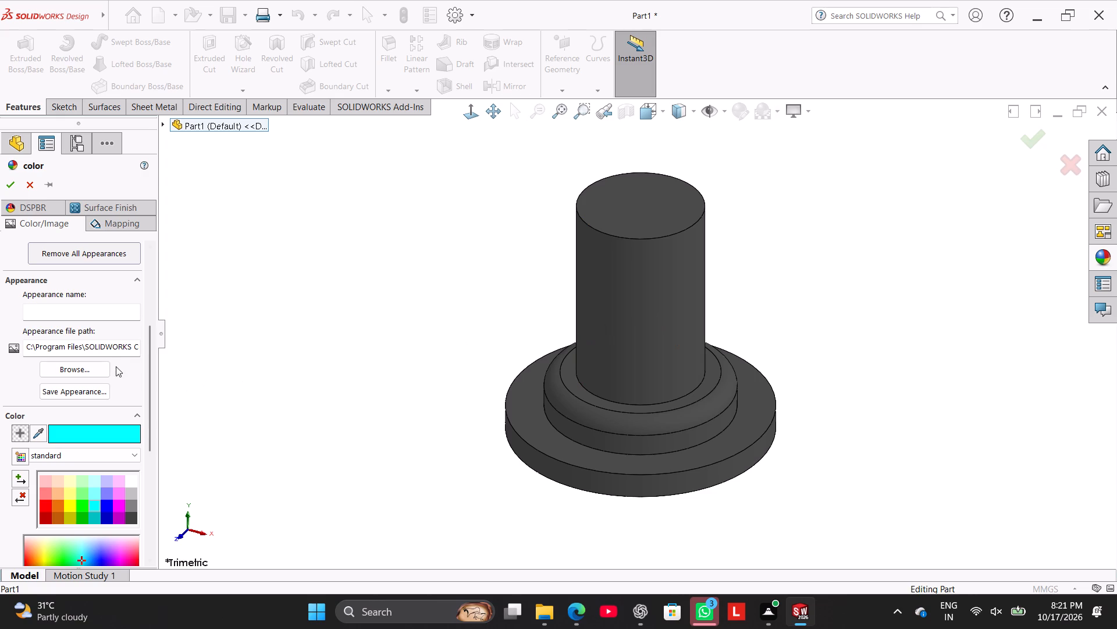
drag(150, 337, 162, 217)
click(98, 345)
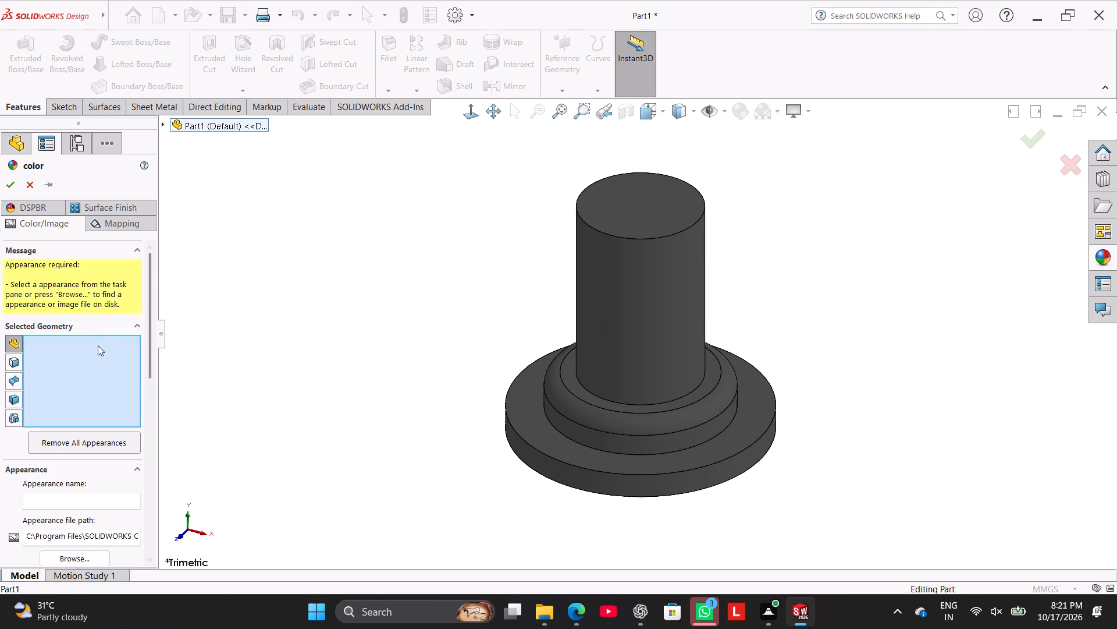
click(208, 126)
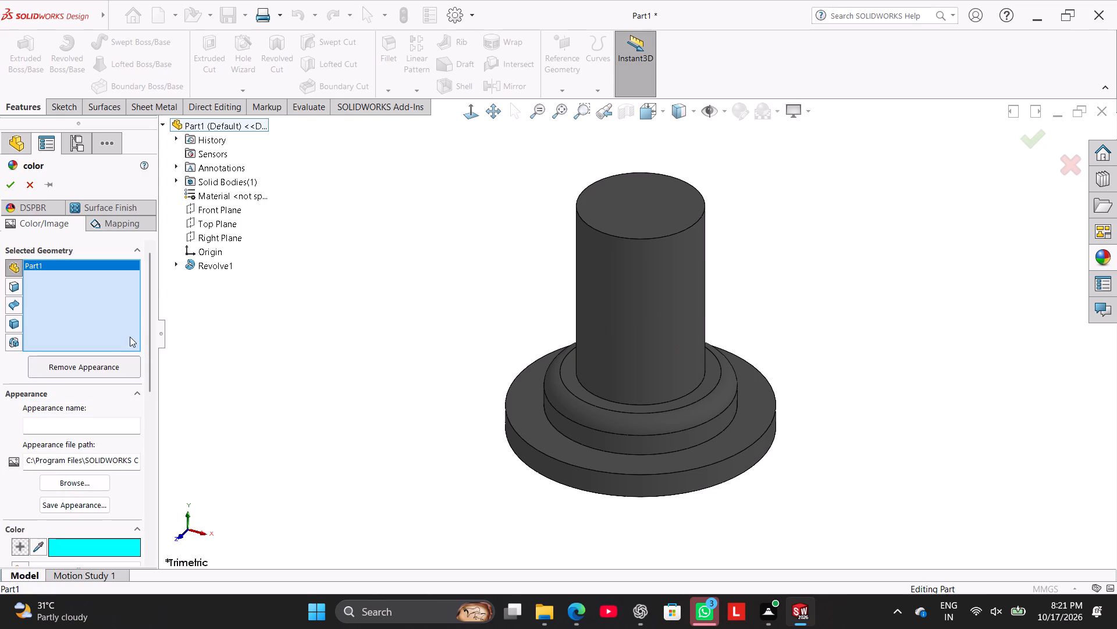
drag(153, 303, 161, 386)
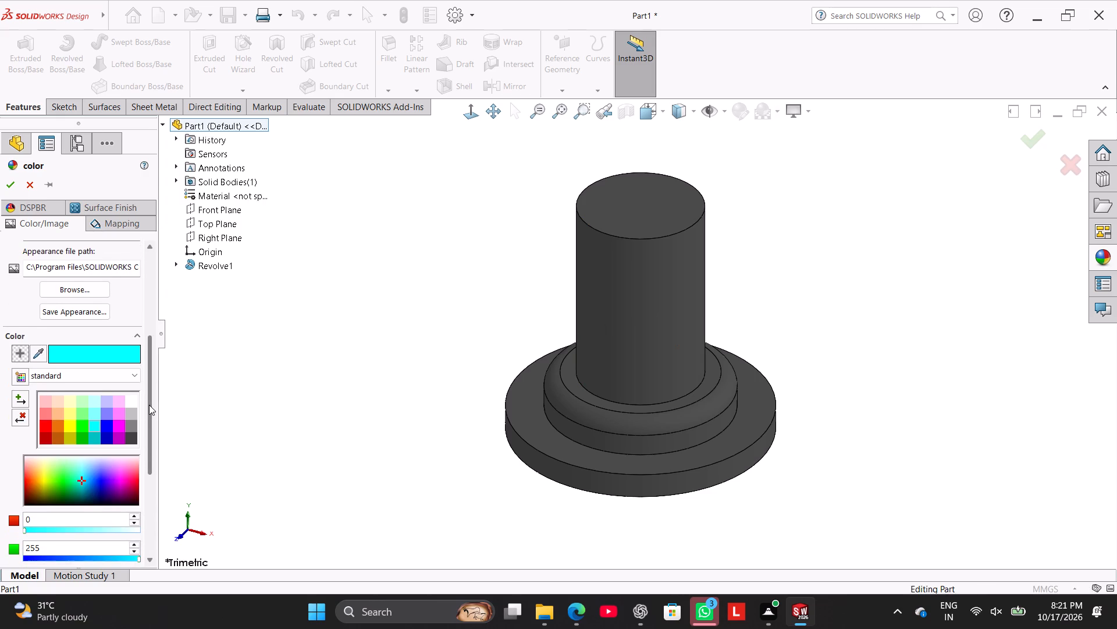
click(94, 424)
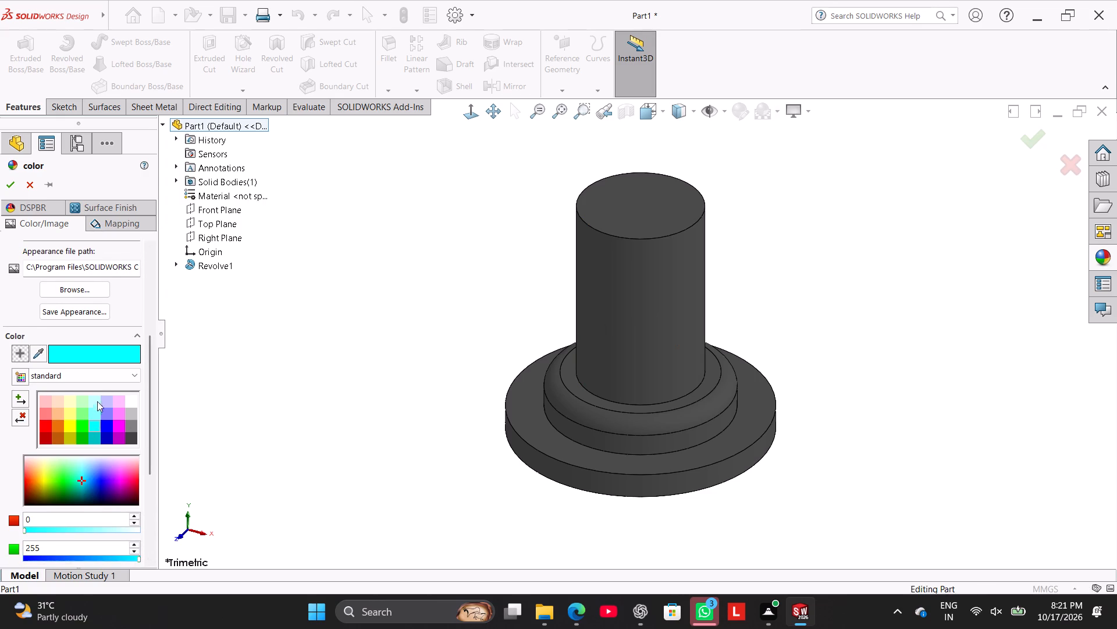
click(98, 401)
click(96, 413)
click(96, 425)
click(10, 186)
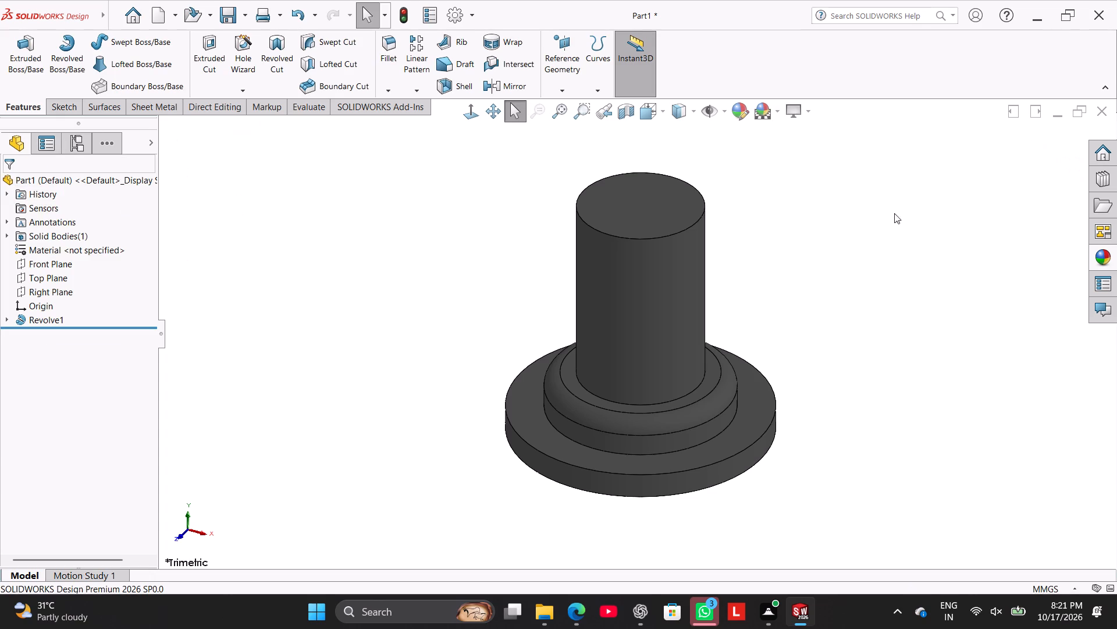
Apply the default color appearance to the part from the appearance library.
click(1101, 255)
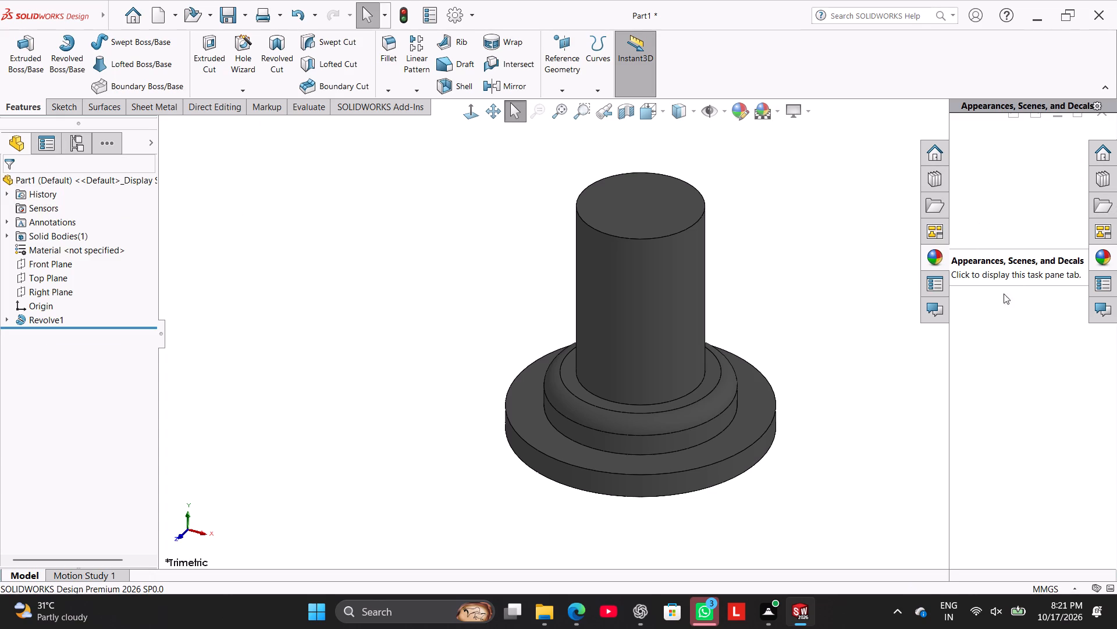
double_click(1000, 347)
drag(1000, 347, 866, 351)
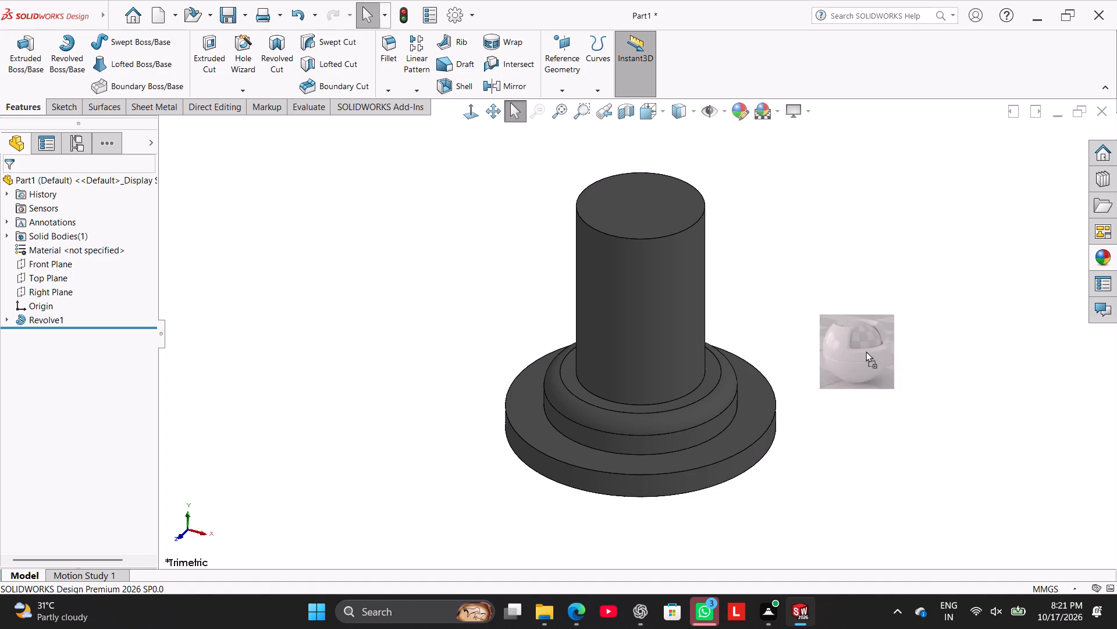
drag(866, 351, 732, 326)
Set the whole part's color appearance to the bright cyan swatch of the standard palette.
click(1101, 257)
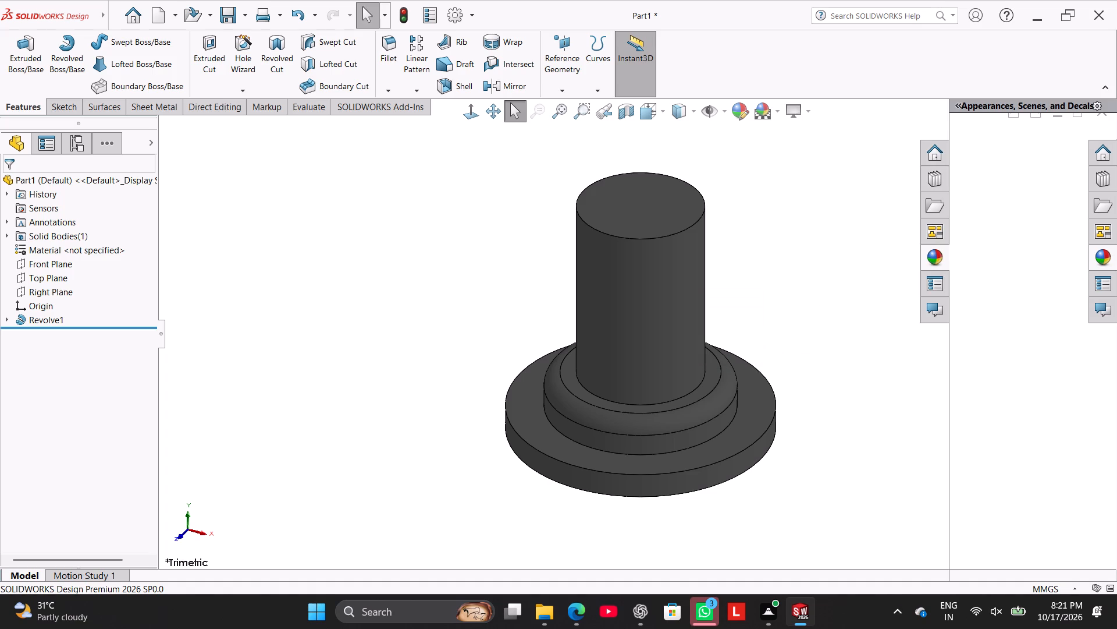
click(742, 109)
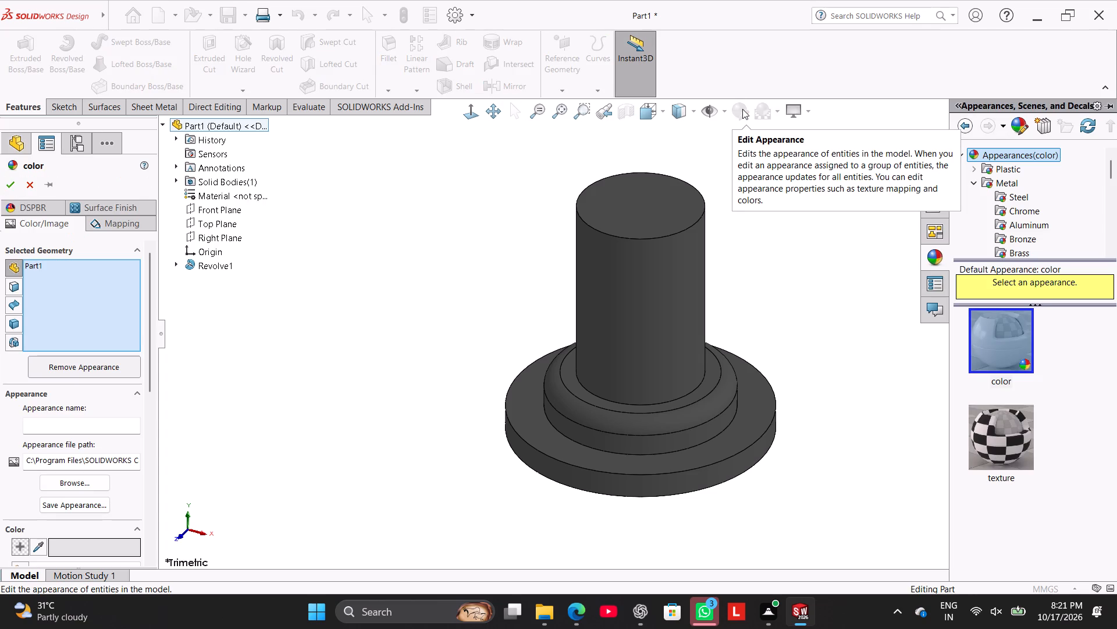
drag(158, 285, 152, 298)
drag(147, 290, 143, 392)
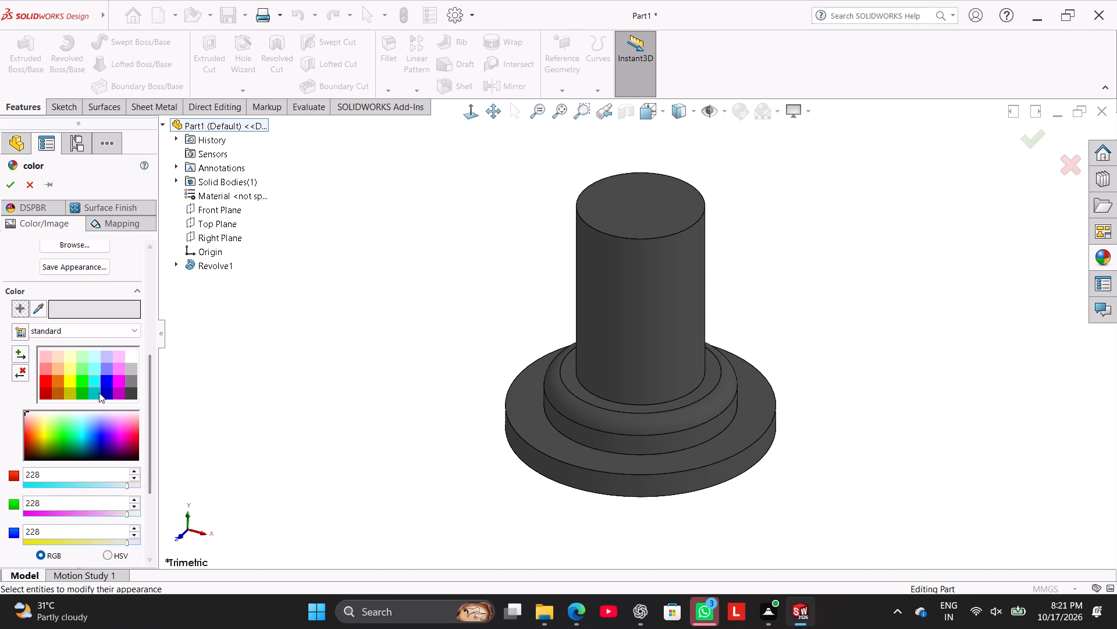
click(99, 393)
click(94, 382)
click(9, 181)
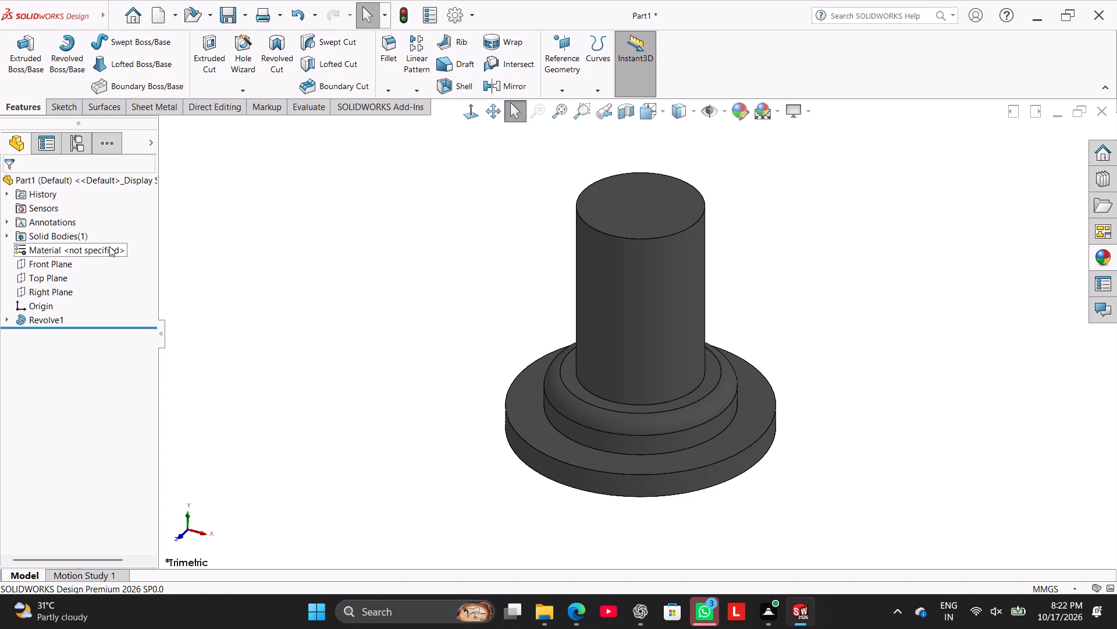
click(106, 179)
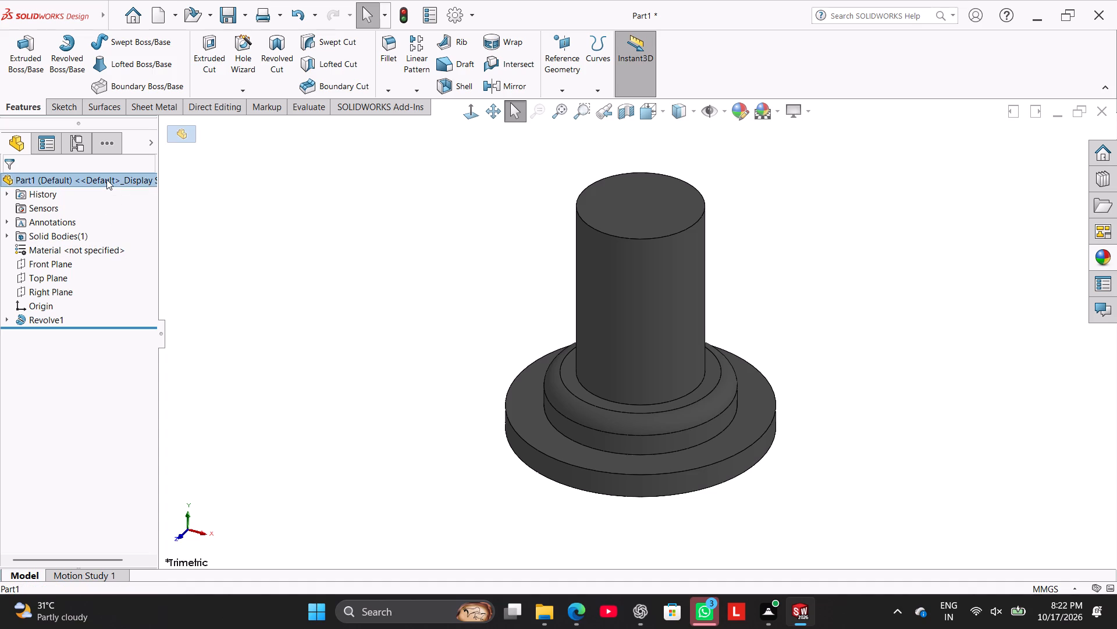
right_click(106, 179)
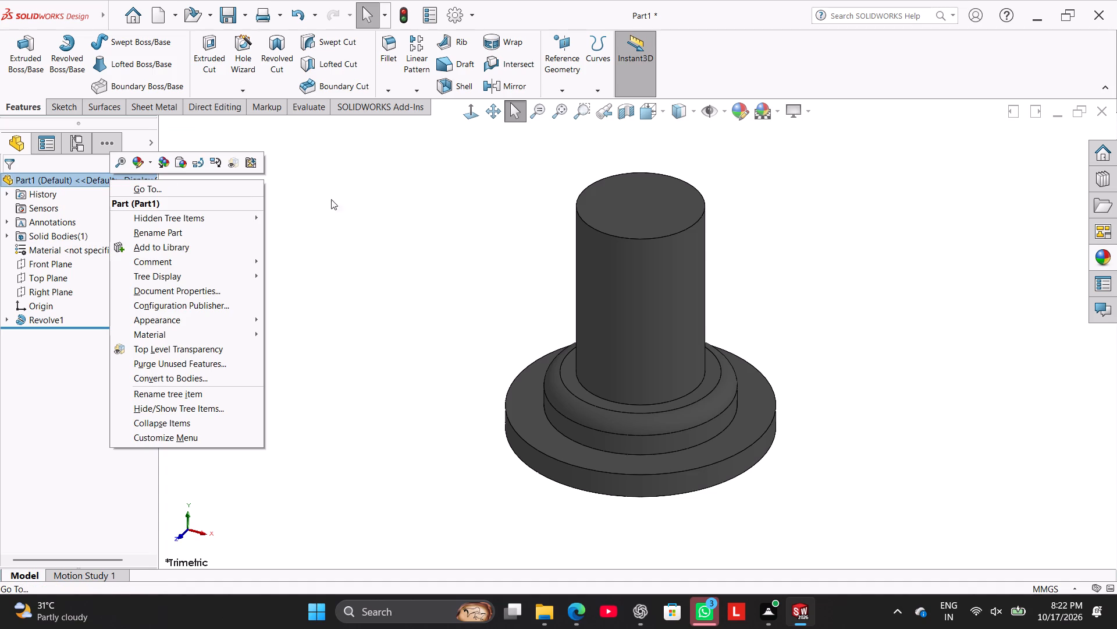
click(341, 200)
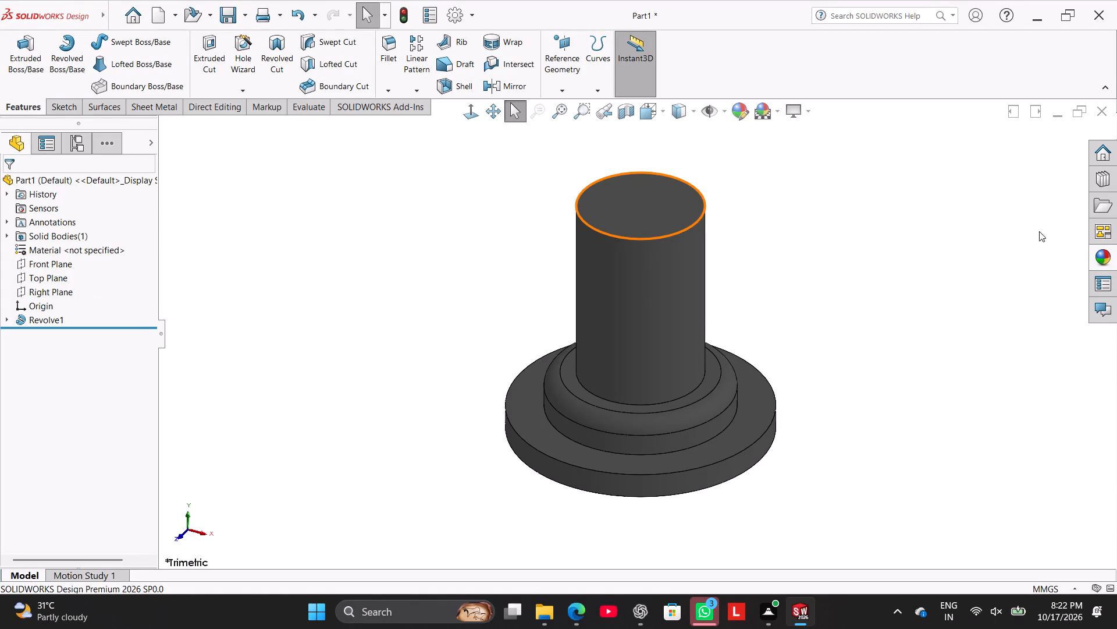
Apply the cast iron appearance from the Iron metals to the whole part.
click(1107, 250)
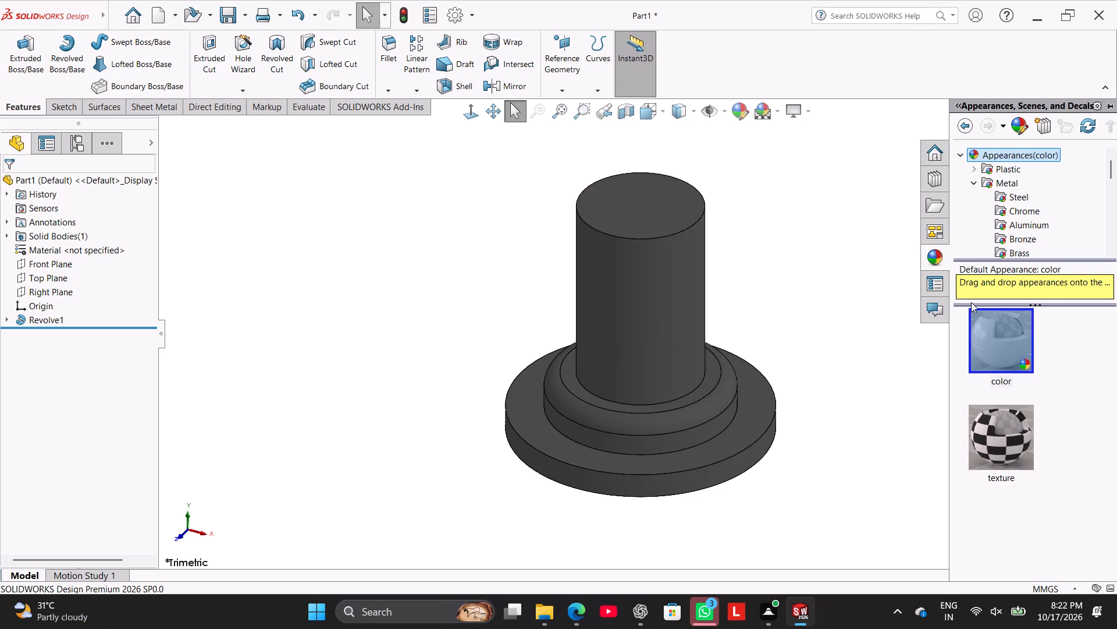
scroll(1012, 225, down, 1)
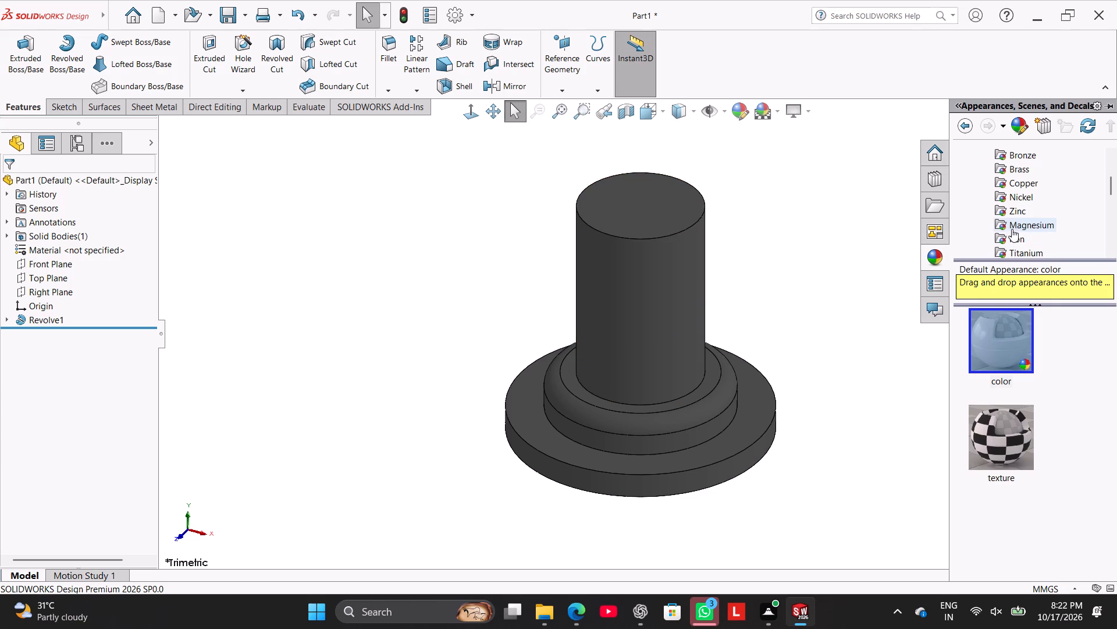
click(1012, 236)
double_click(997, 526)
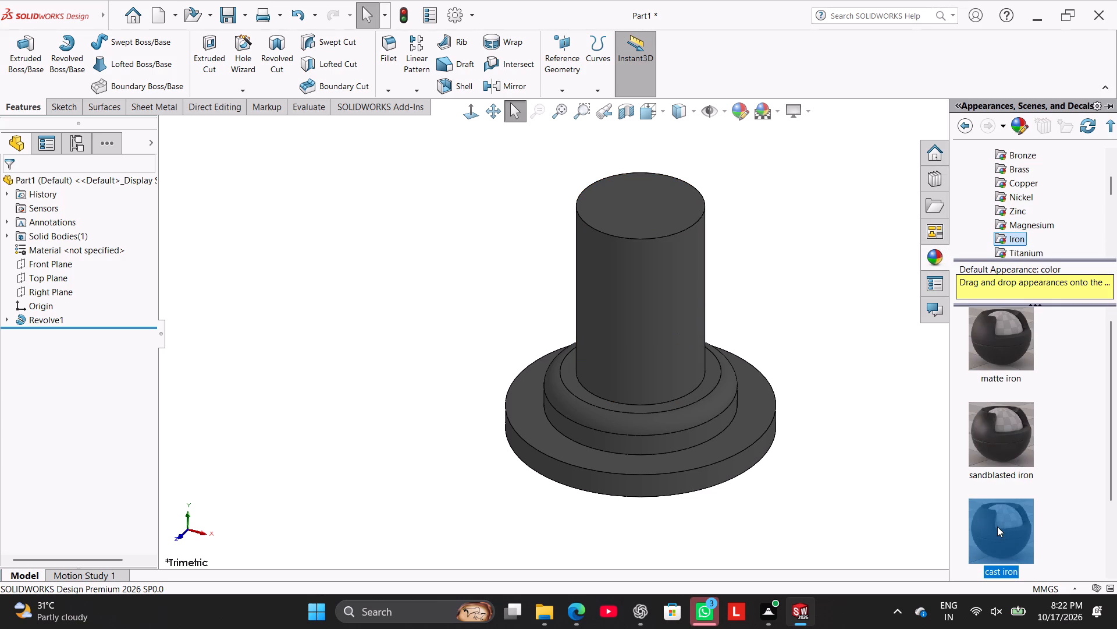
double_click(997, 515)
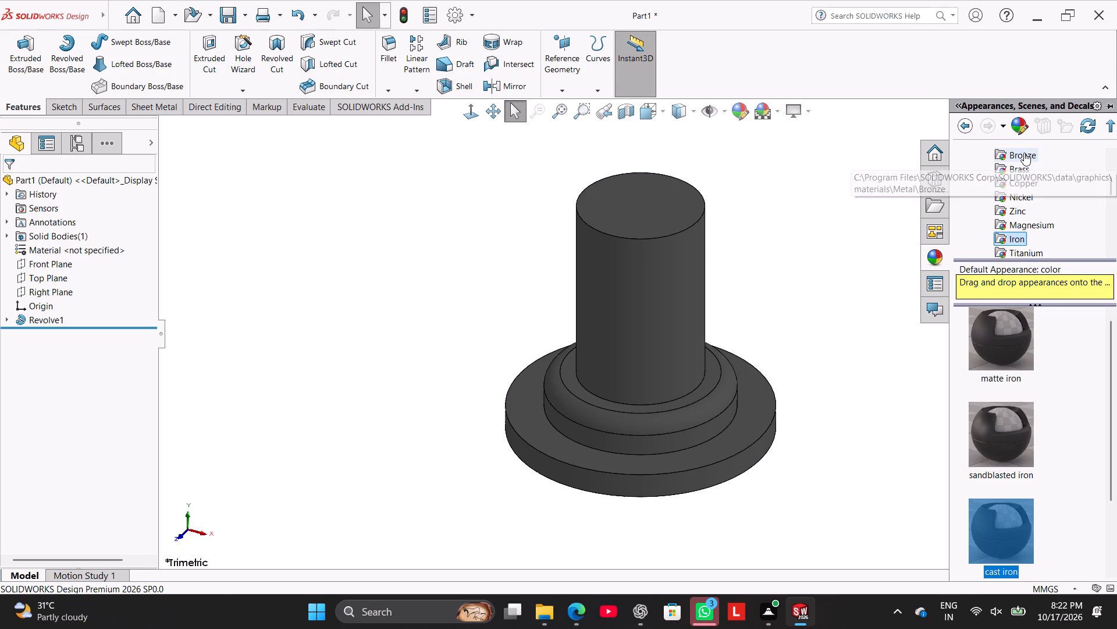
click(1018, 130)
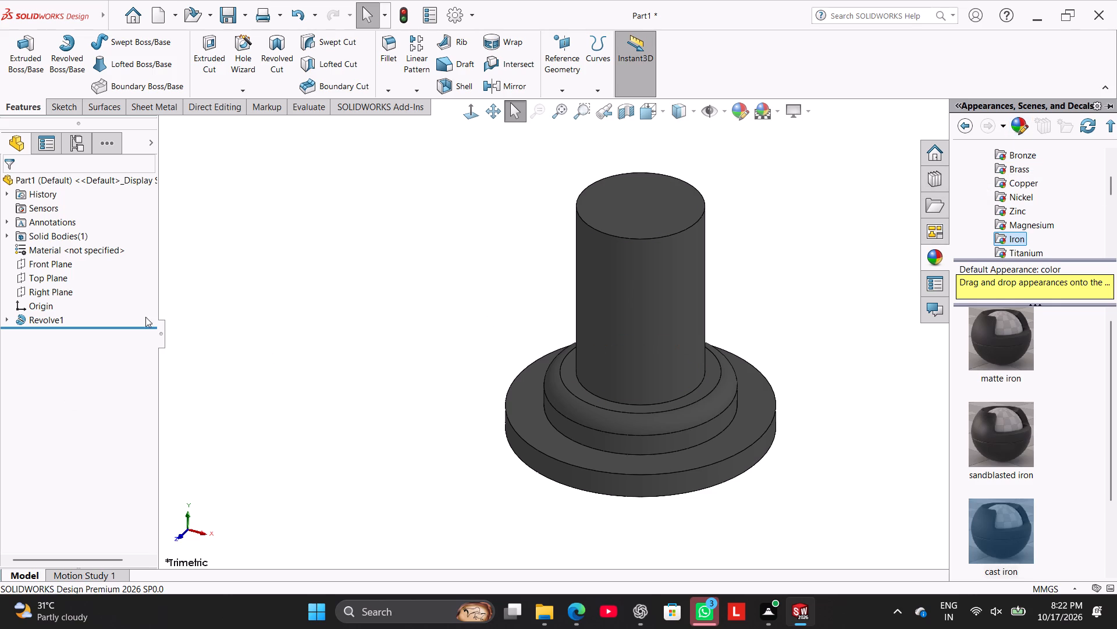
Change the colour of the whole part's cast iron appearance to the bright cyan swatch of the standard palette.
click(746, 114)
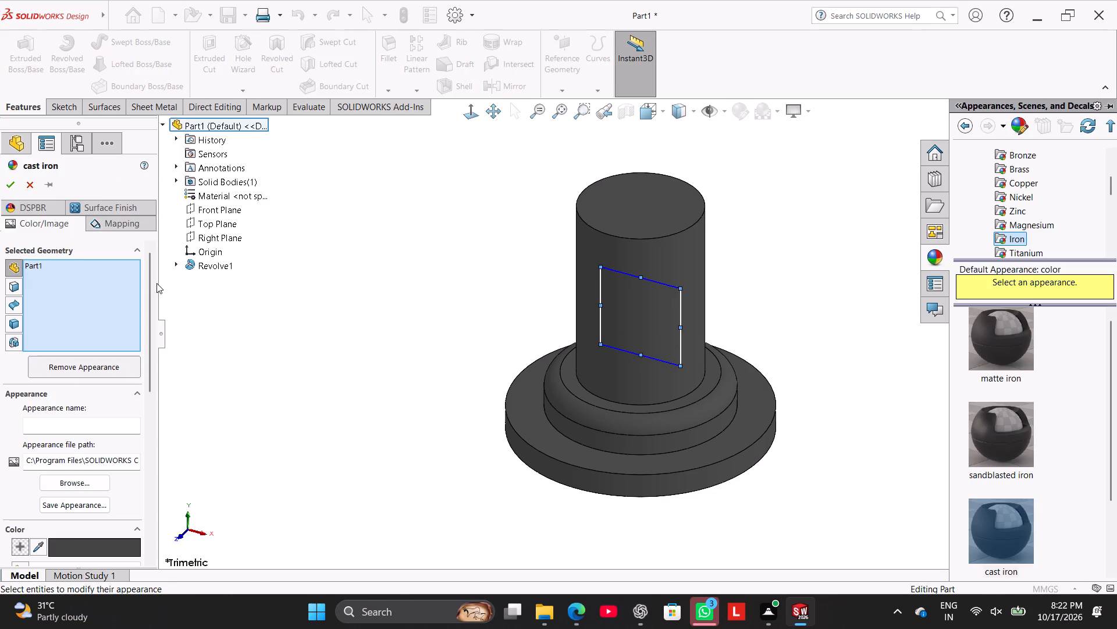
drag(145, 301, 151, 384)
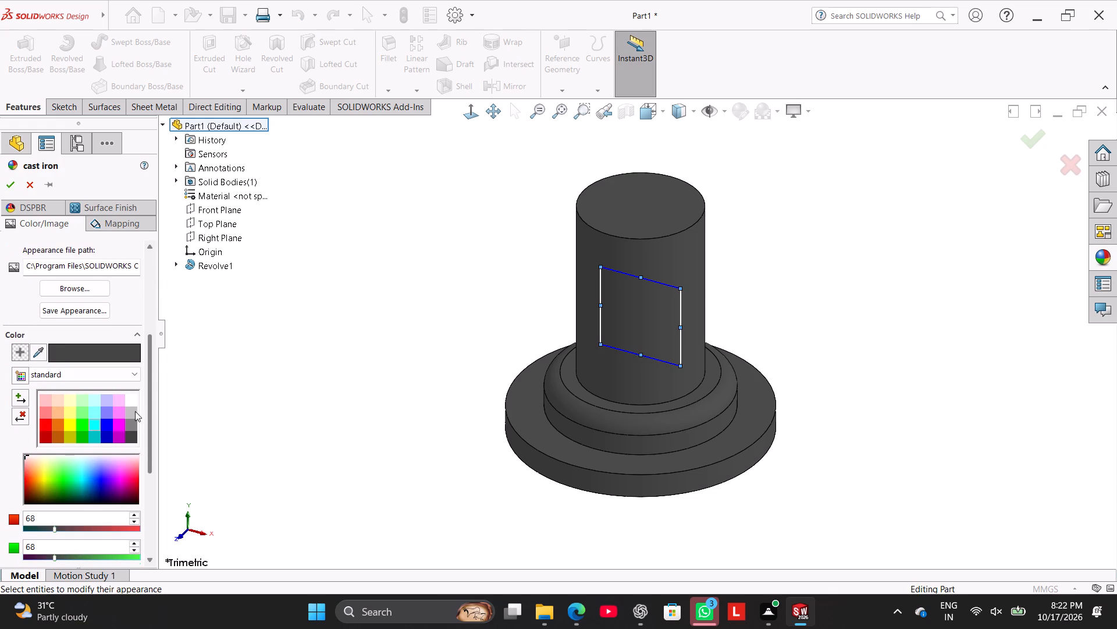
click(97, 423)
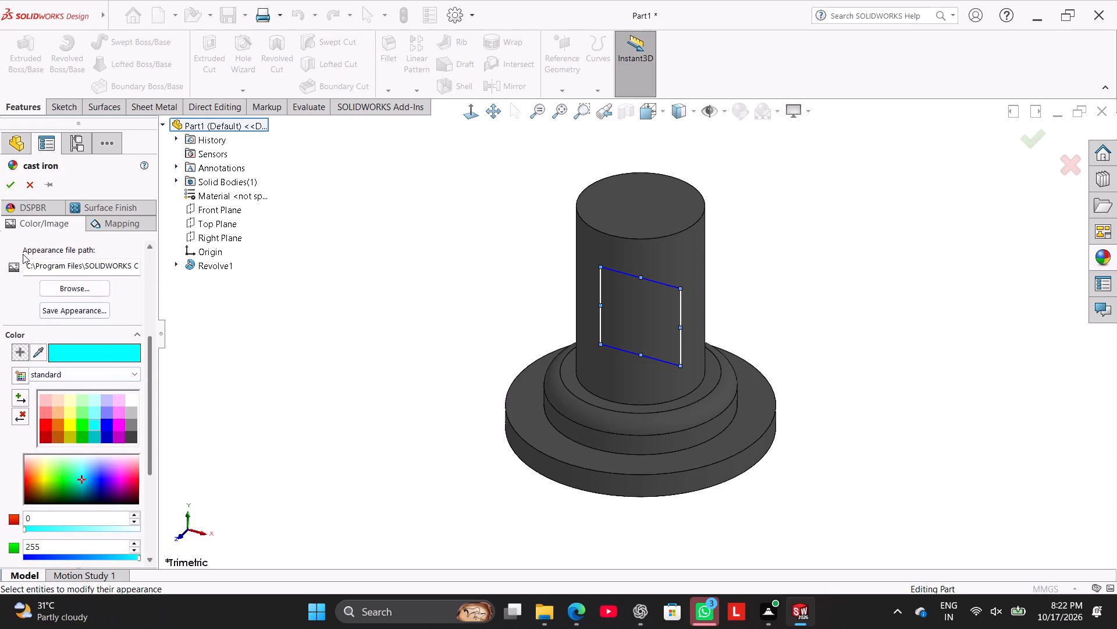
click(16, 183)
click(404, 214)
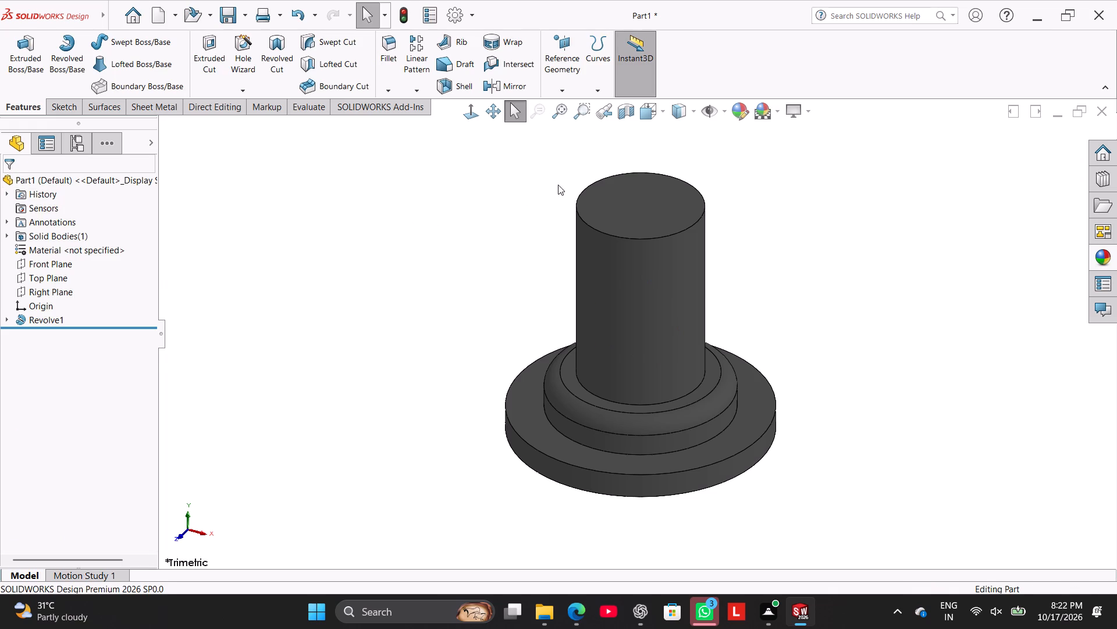
Undo the recent appearance and colour changes, including the cast iron on the revolved feature, back to the part's default grey.
click(290, 12)
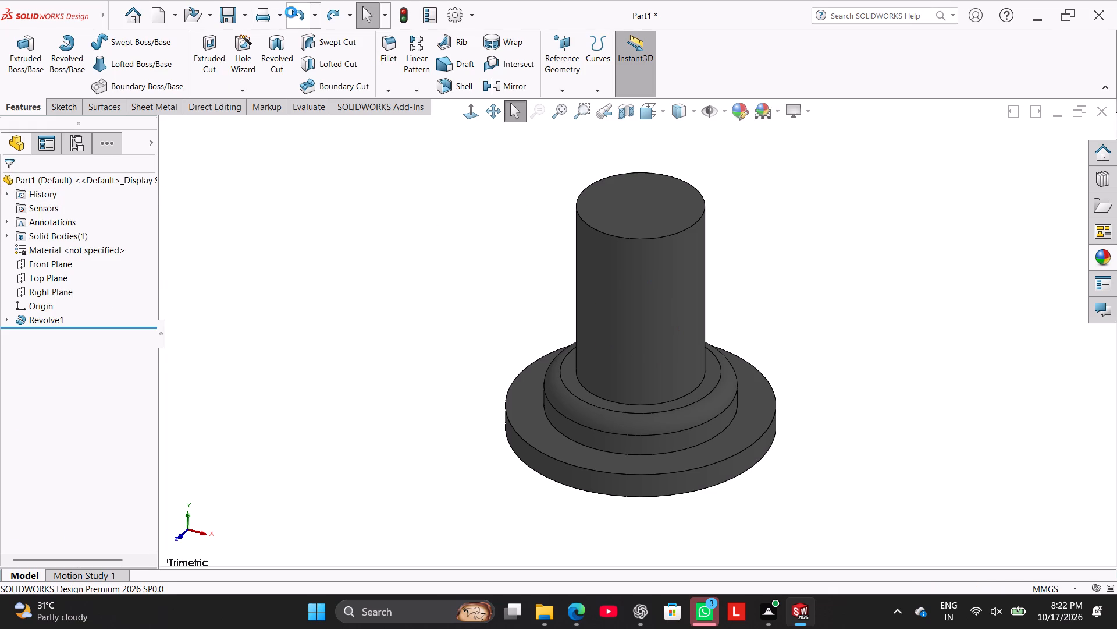
click(291, 12)
click(291, 12)
click(291, 12)
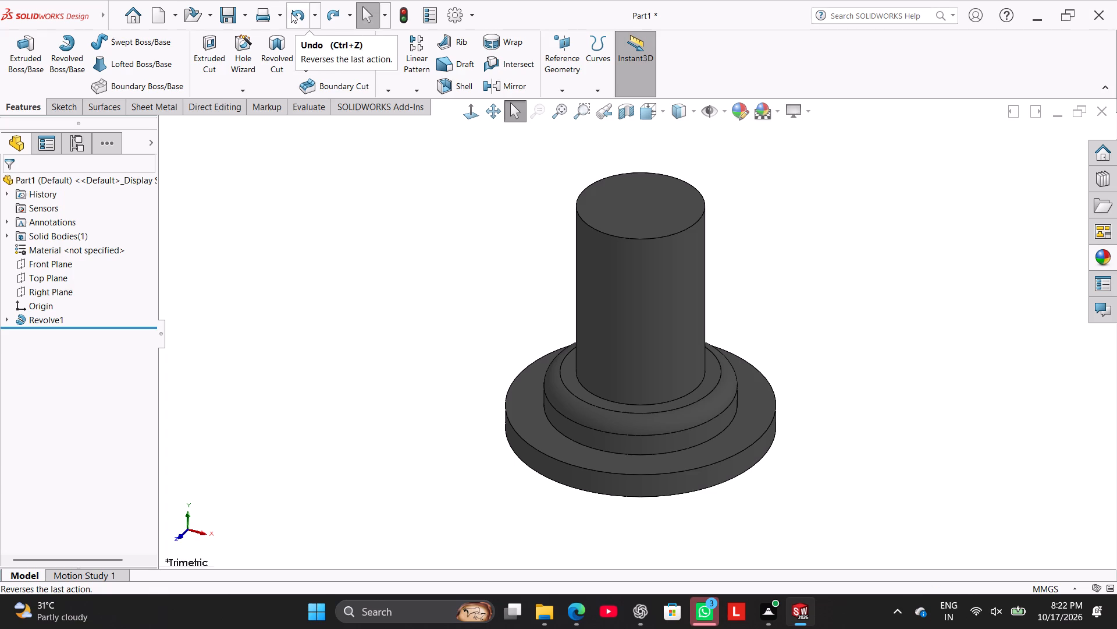
triple_click(291, 13)
triple_click(292, 13)
triple_click(292, 13)
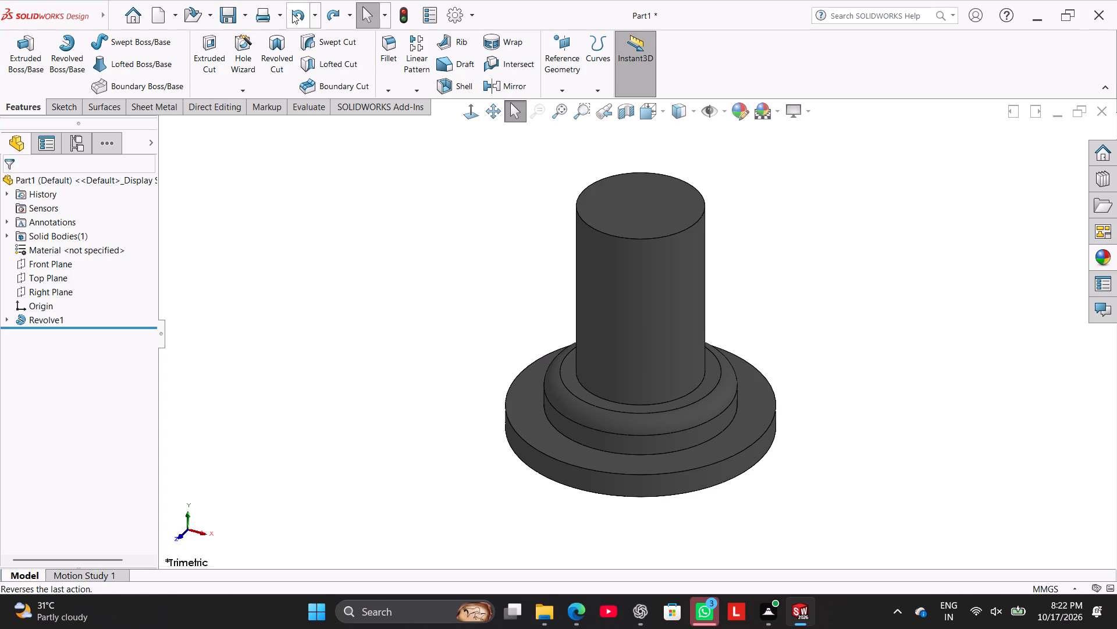
triple_click(292, 13)
click(292, 13)
click(328, 17)
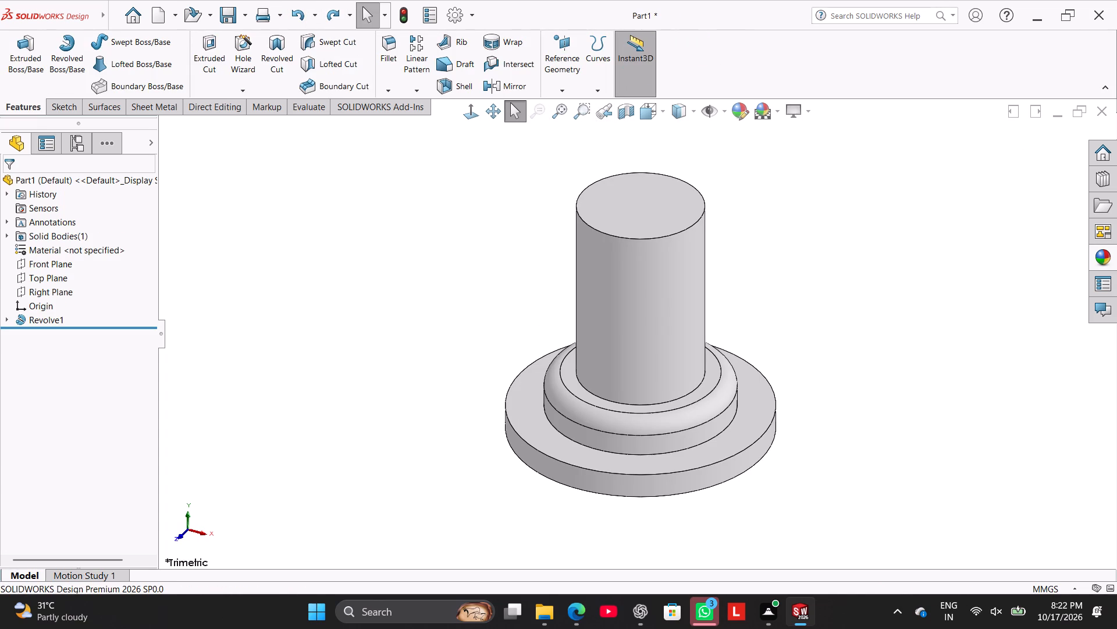
Apply the cast iron appearance from the Iron metals to the whole part.
click(123, 183)
click(738, 109)
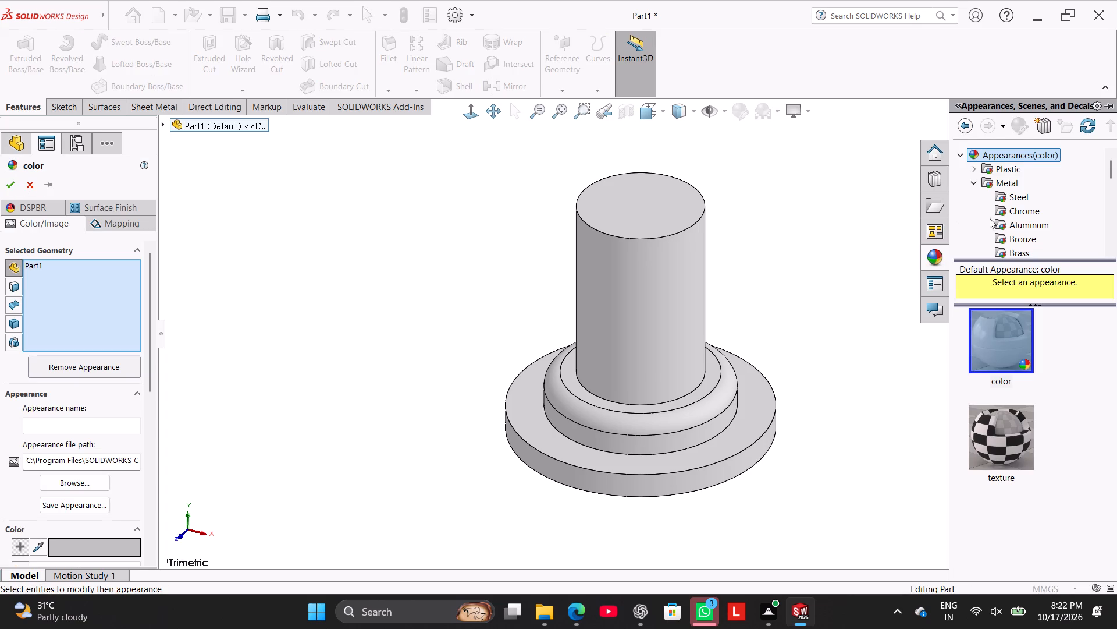
scroll(1002, 224, down, 1)
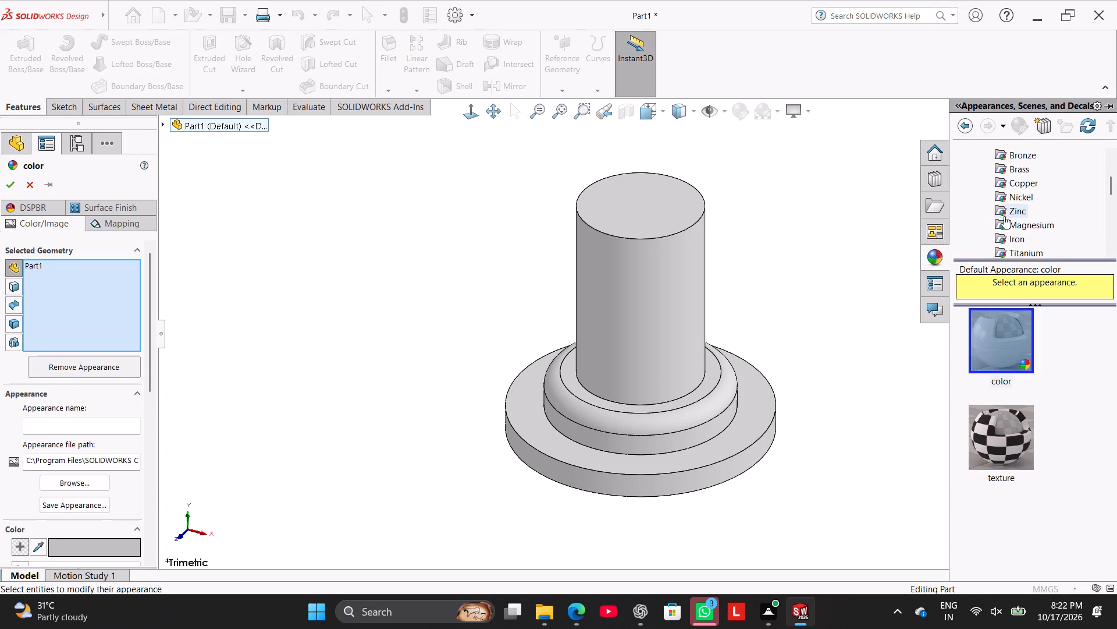
click(1005, 242)
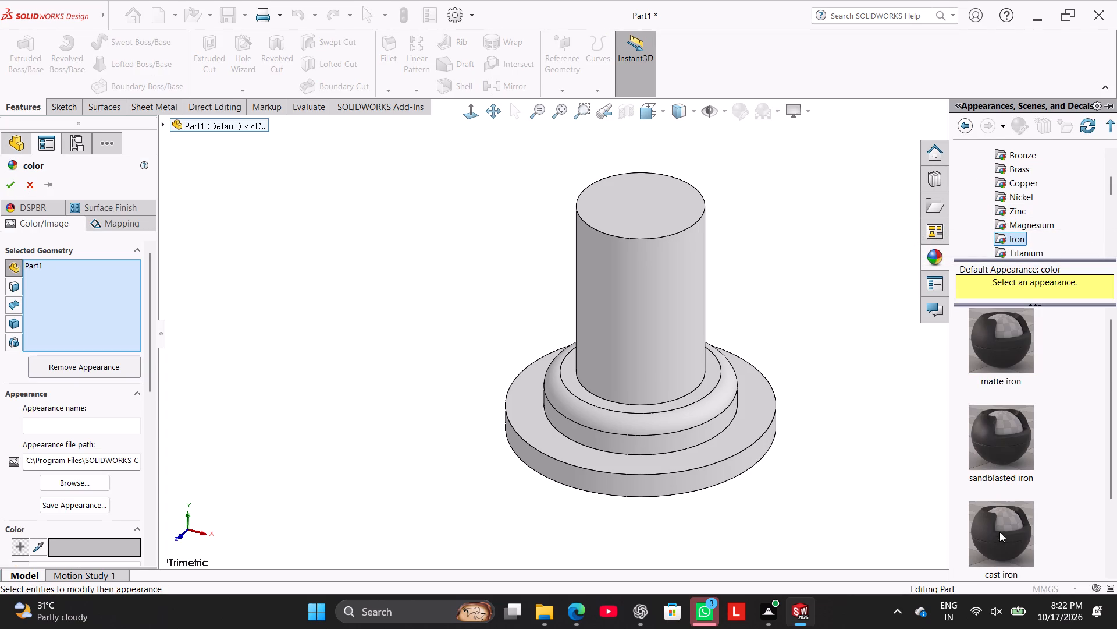
scroll(1002, 510, down, 3)
click(992, 453)
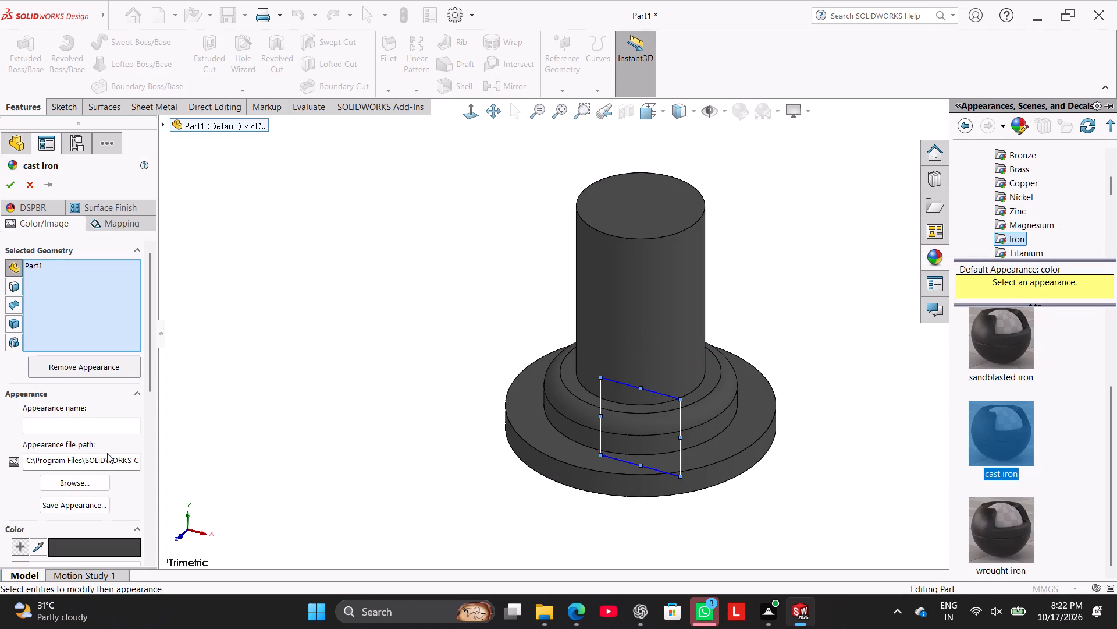
Set the colour of the part's cast iron appearance to the bright cyan swatch of the standard palette.
drag(149, 386, 149, 438)
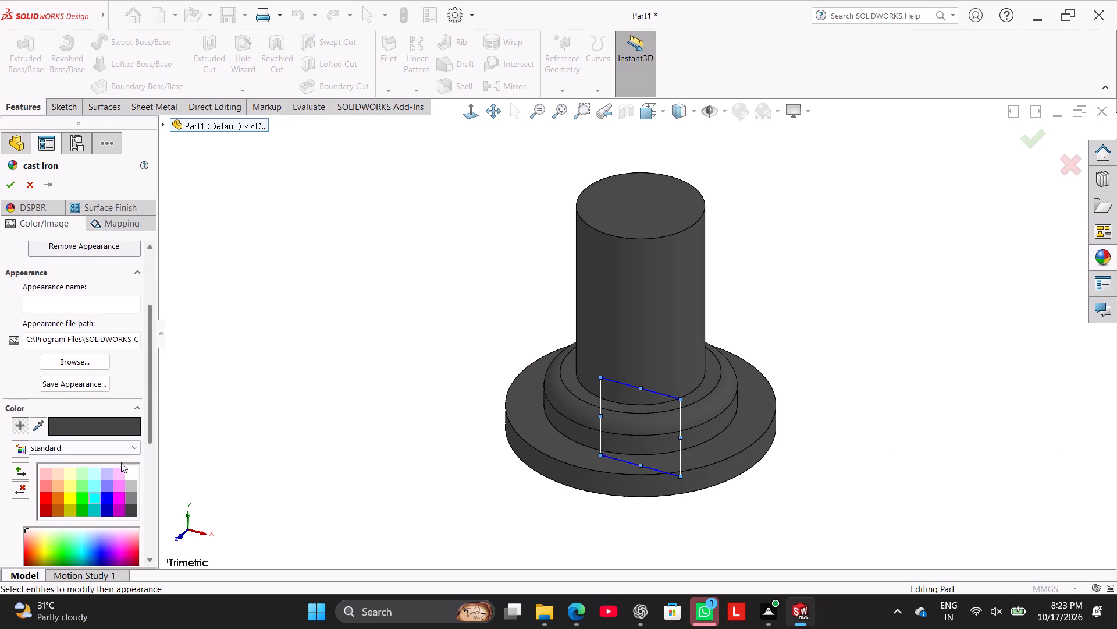
click(97, 499)
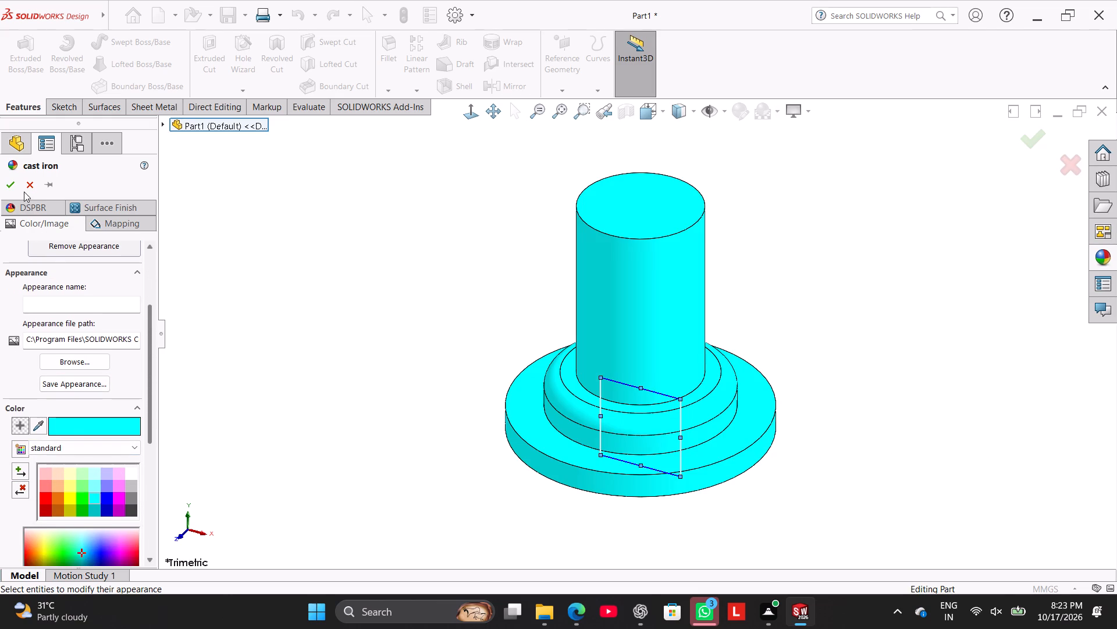
click(5, 182)
Sketch a horizontal straight slot on the cylinder's top face, starting at the origin, about 57 mm between centres and about 57 mm wide.
right_drag(354, 322, 483, 231)
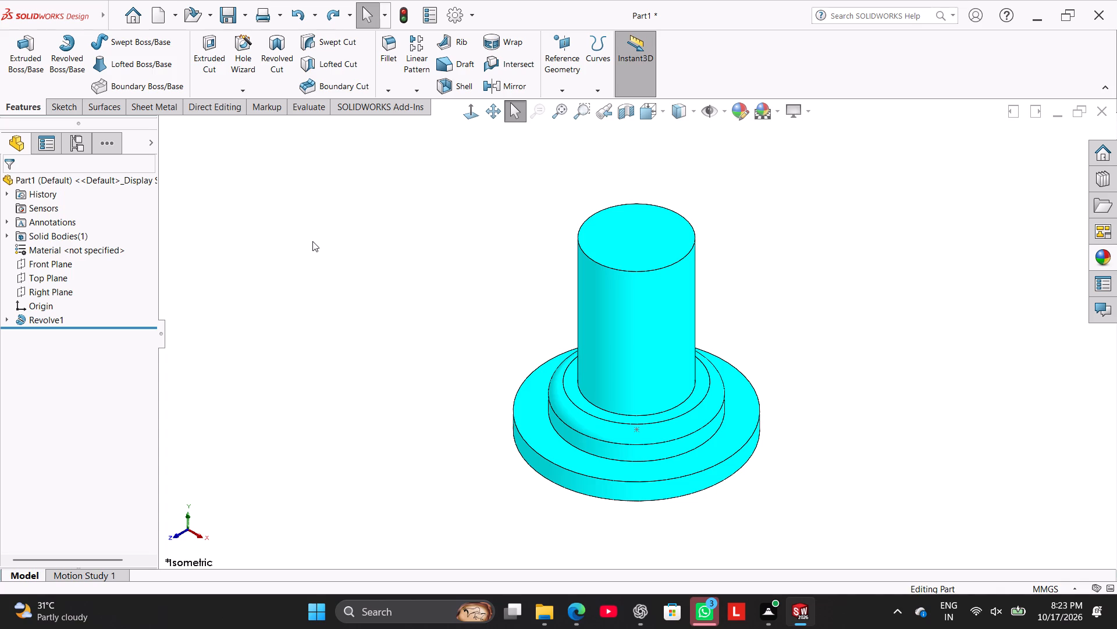
right_click(667, 220)
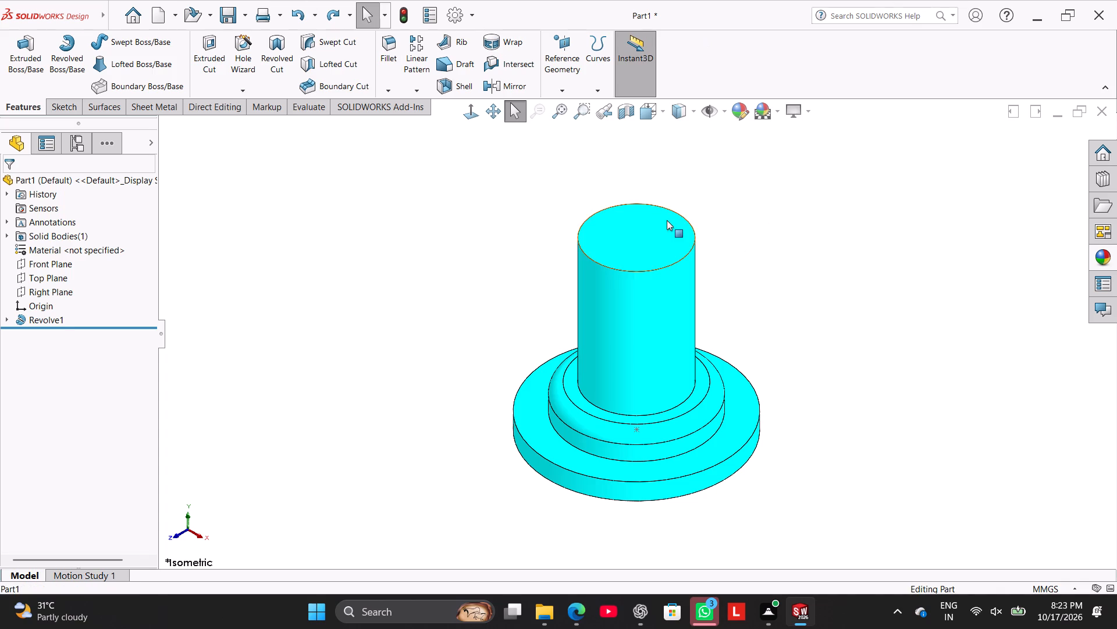
click(699, 202)
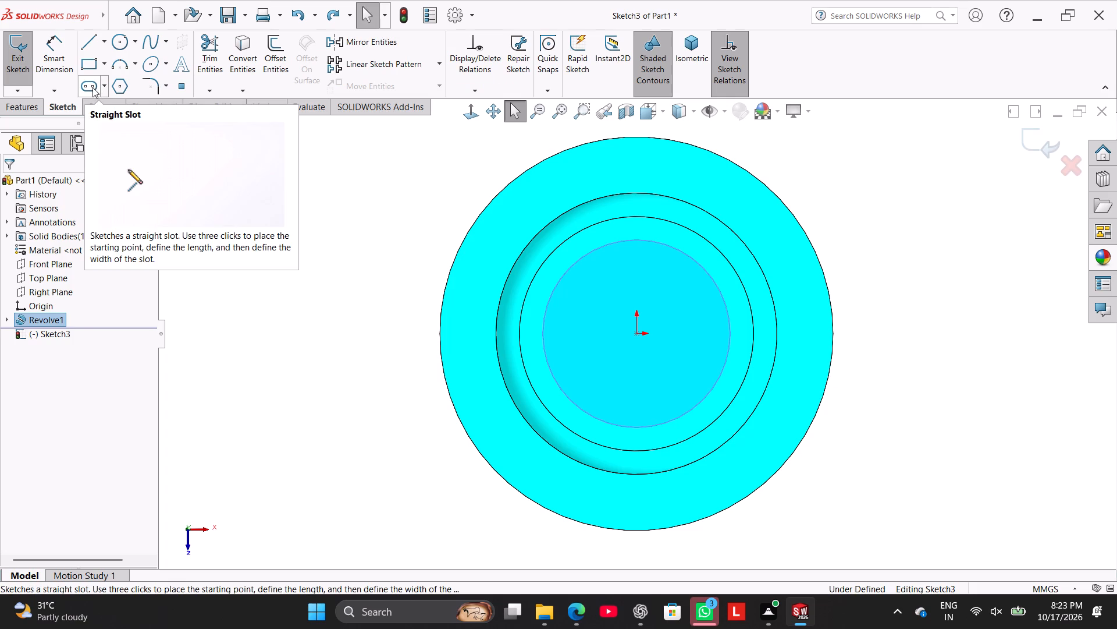
click(88, 86)
click(634, 333)
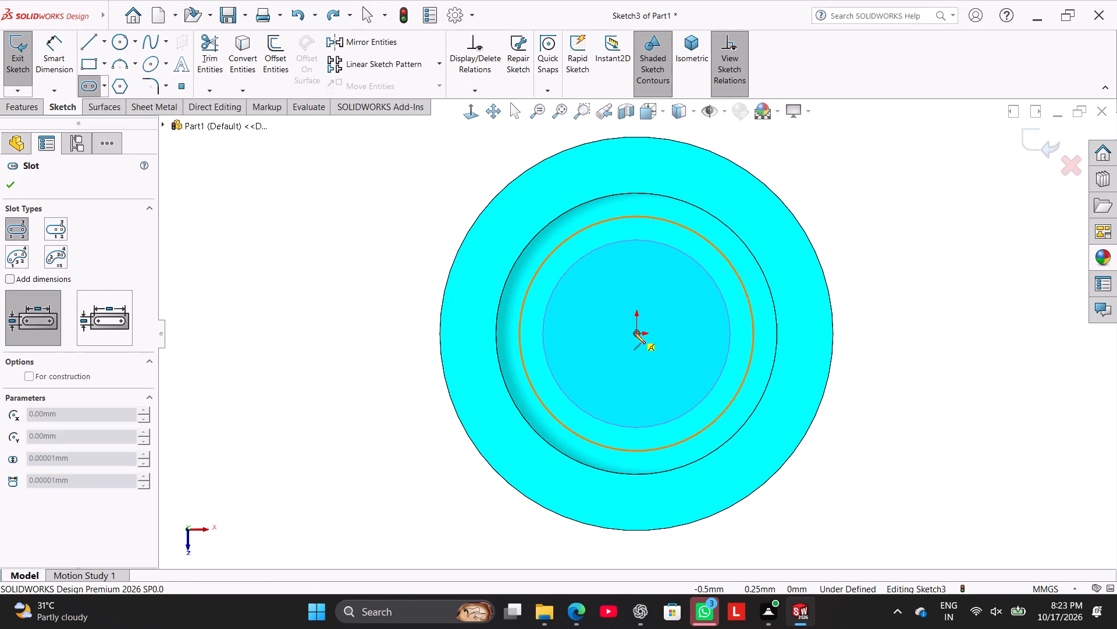
click(371, 335)
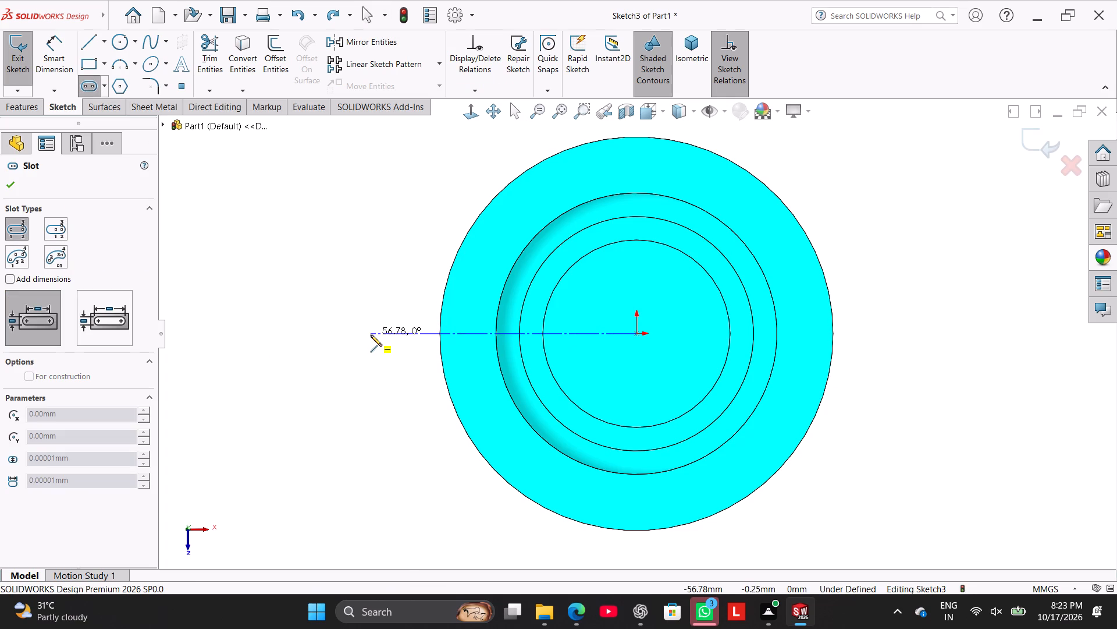
click(495, 467)
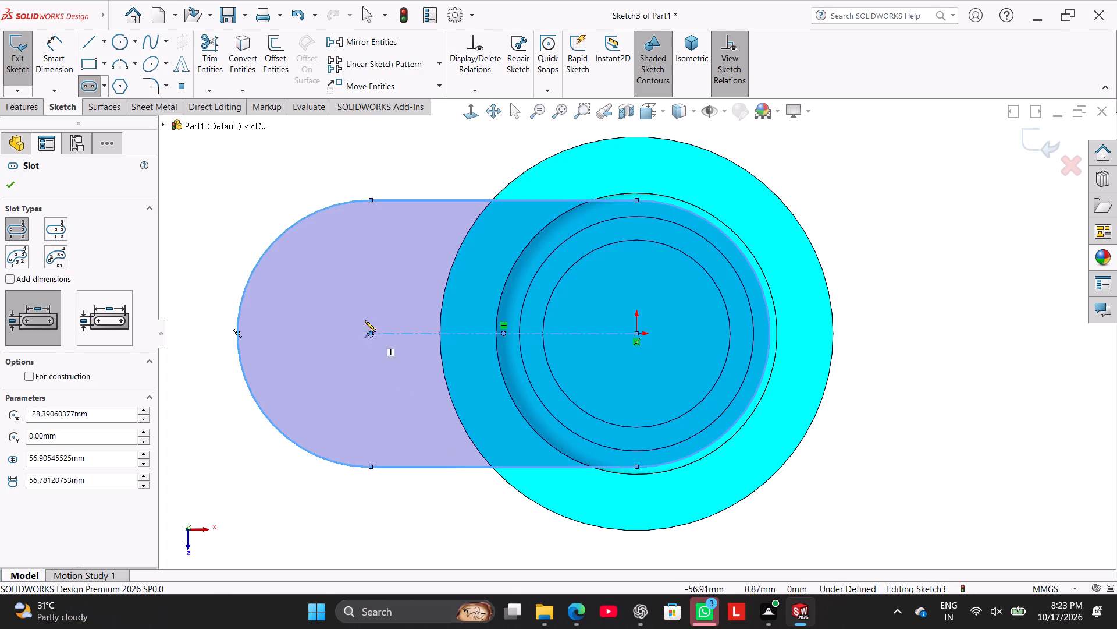
right_click(288, 181)
click(308, 185)
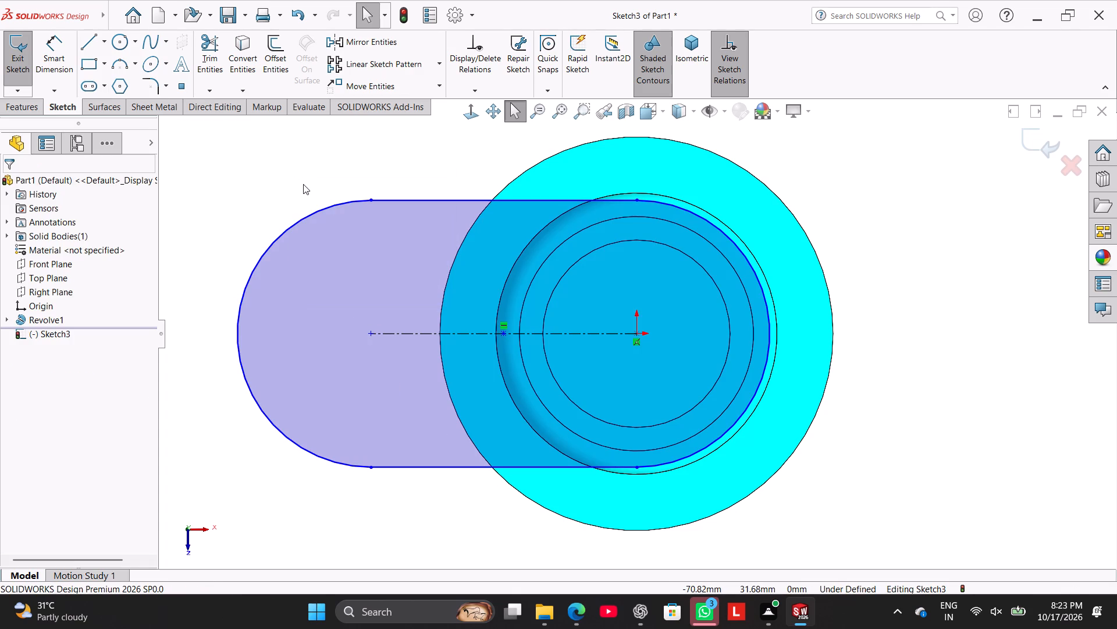
Dimension the slot's straight side and set its length to 50 mm.
click(49, 58)
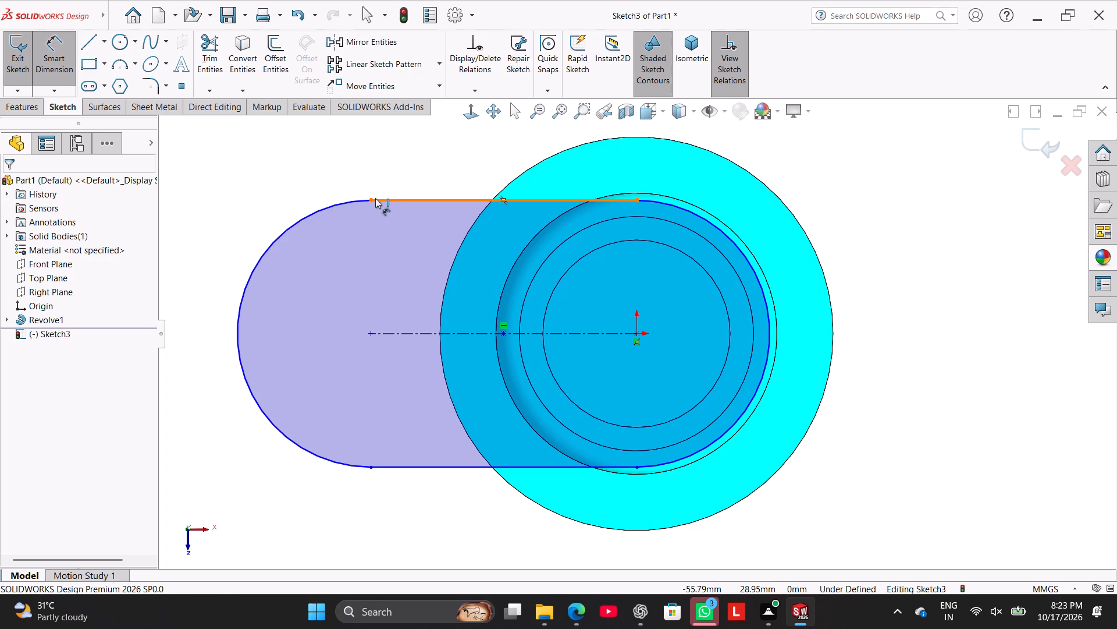
click(426, 198)
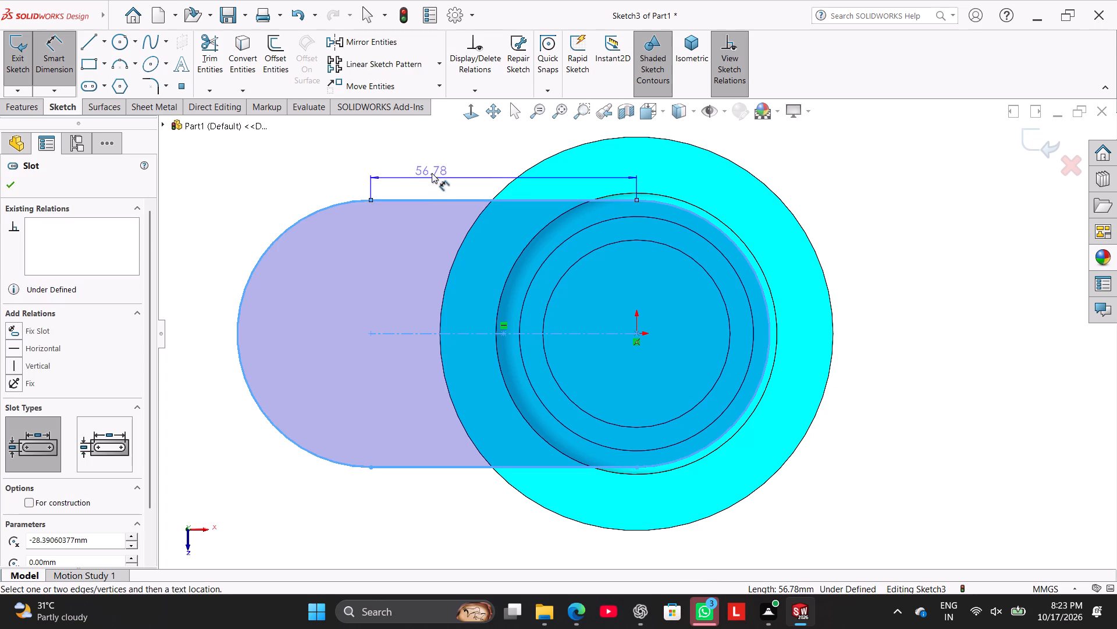
click(446, 145)
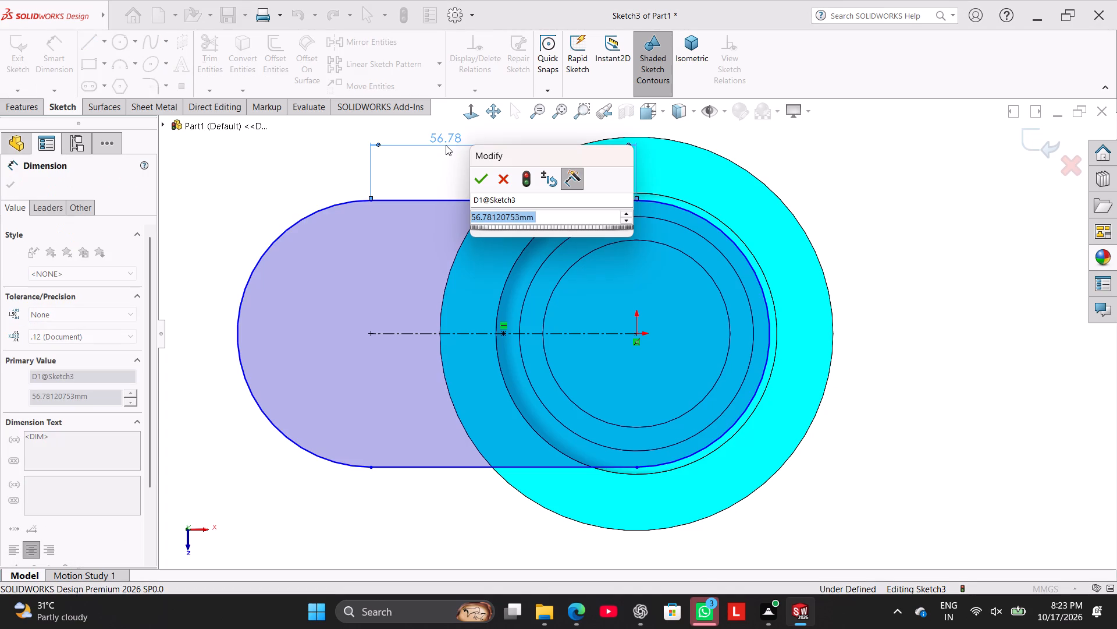
text(50)
key(Return)
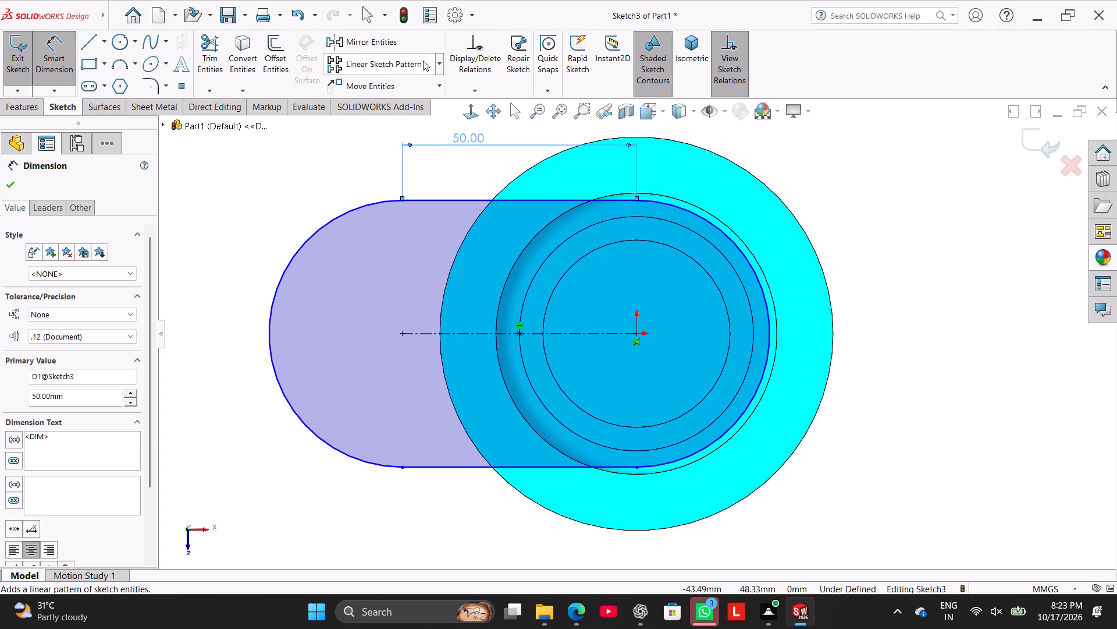
right_click(289, 158)
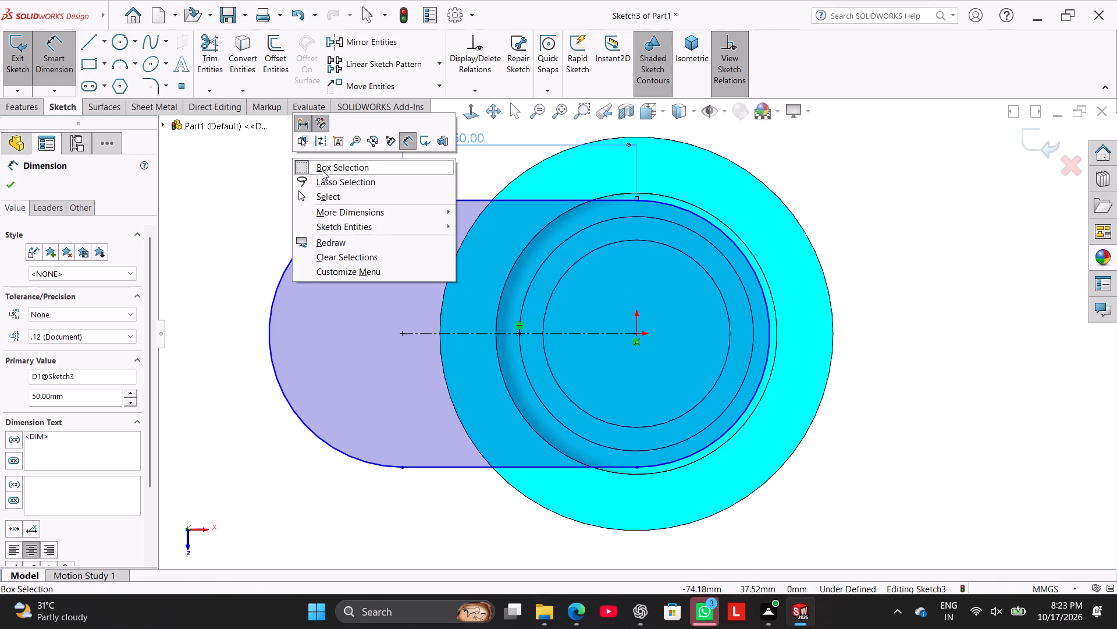
click(335, 196)
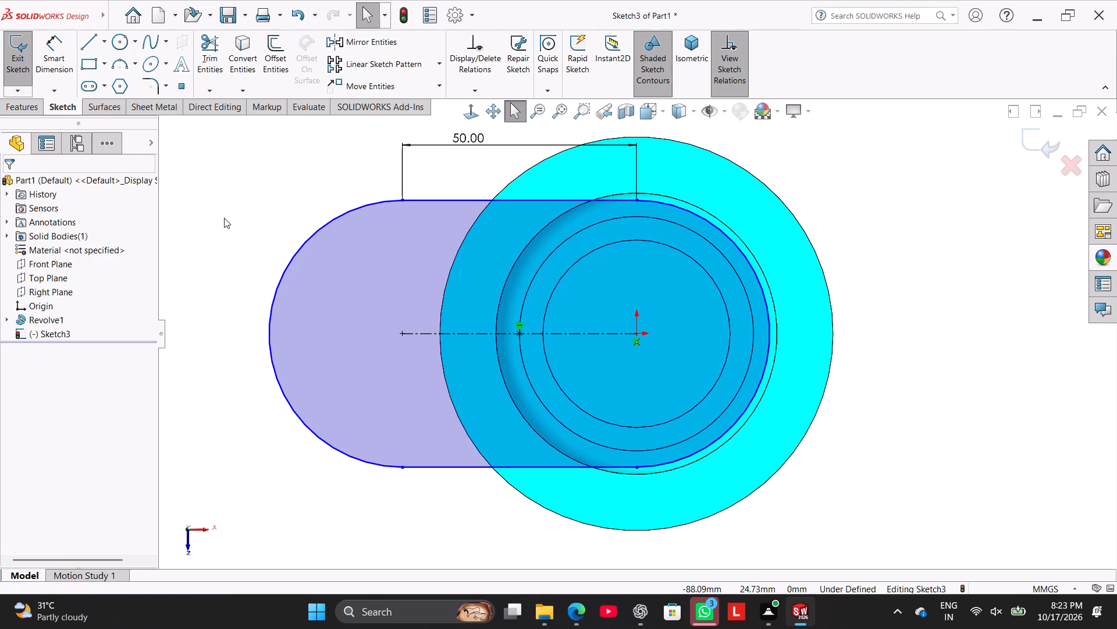
Dimension the slot's end arc and set its radius to 34 mm.
click(66, 52)
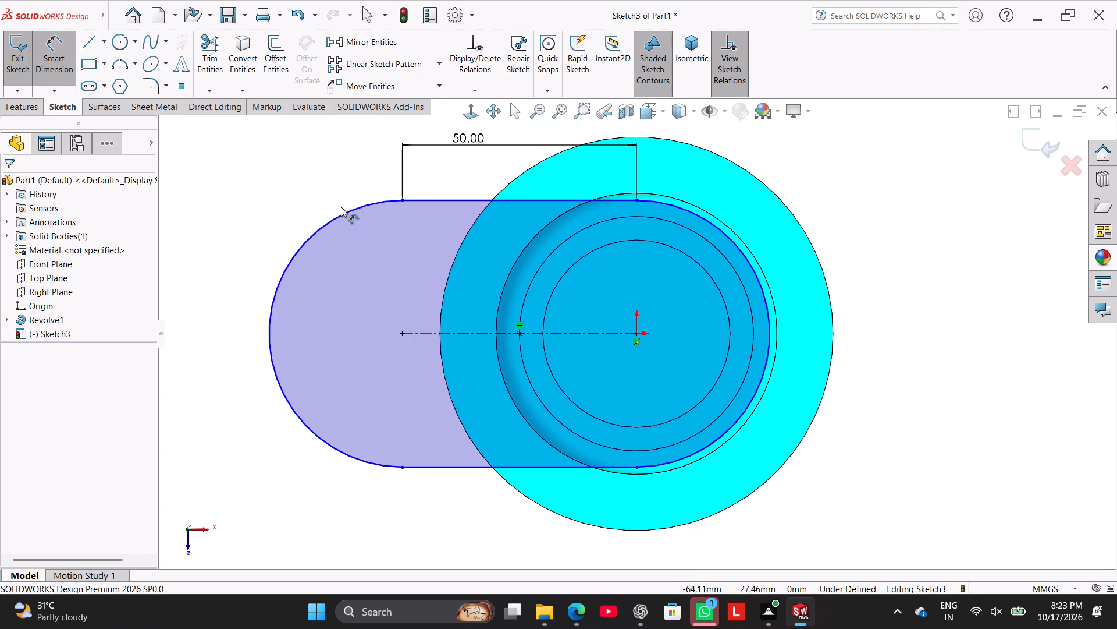
click(354, 208)
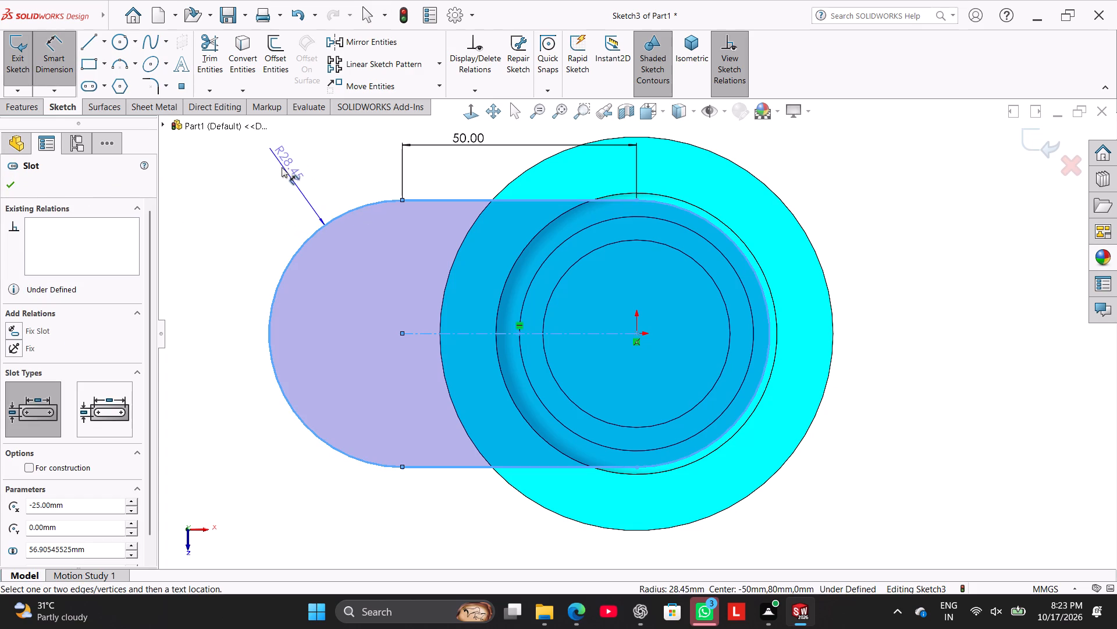
click(281, 167)
text(34)
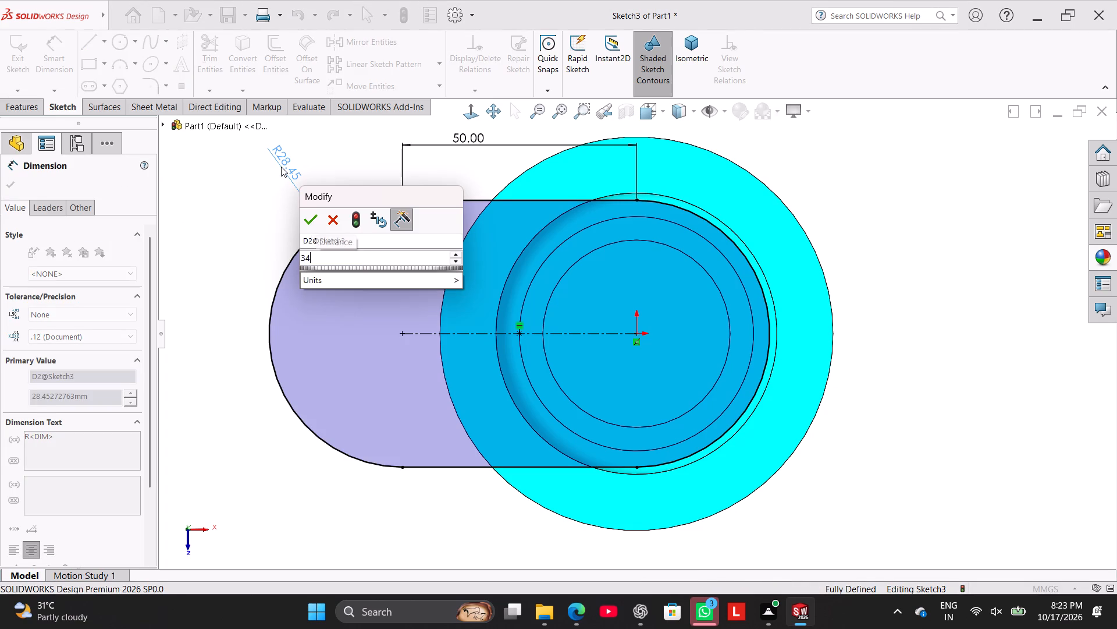
key(Return)
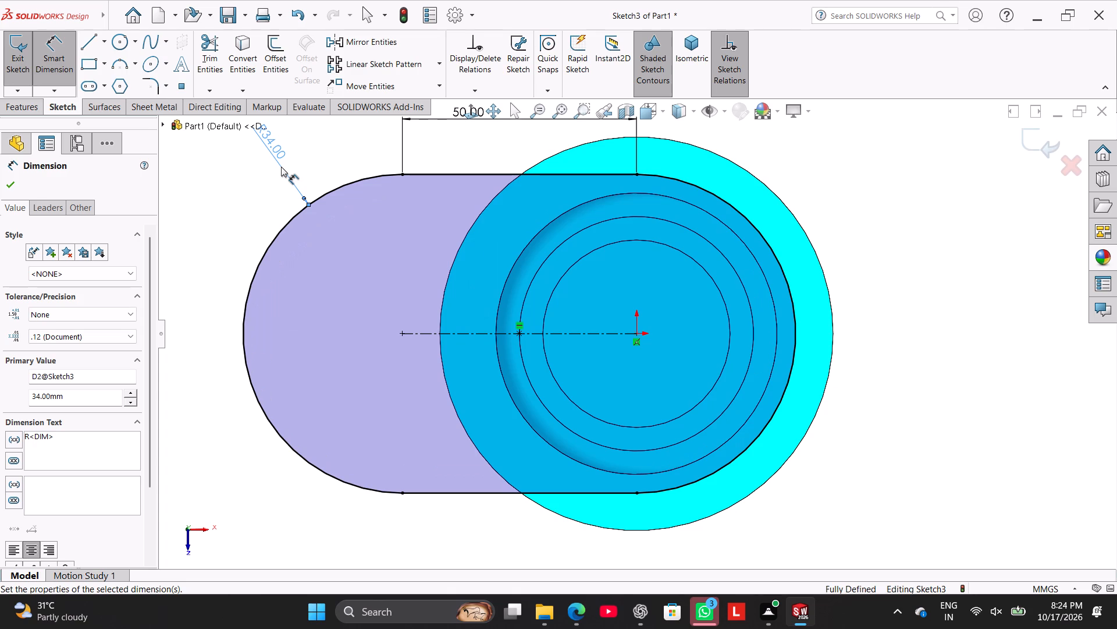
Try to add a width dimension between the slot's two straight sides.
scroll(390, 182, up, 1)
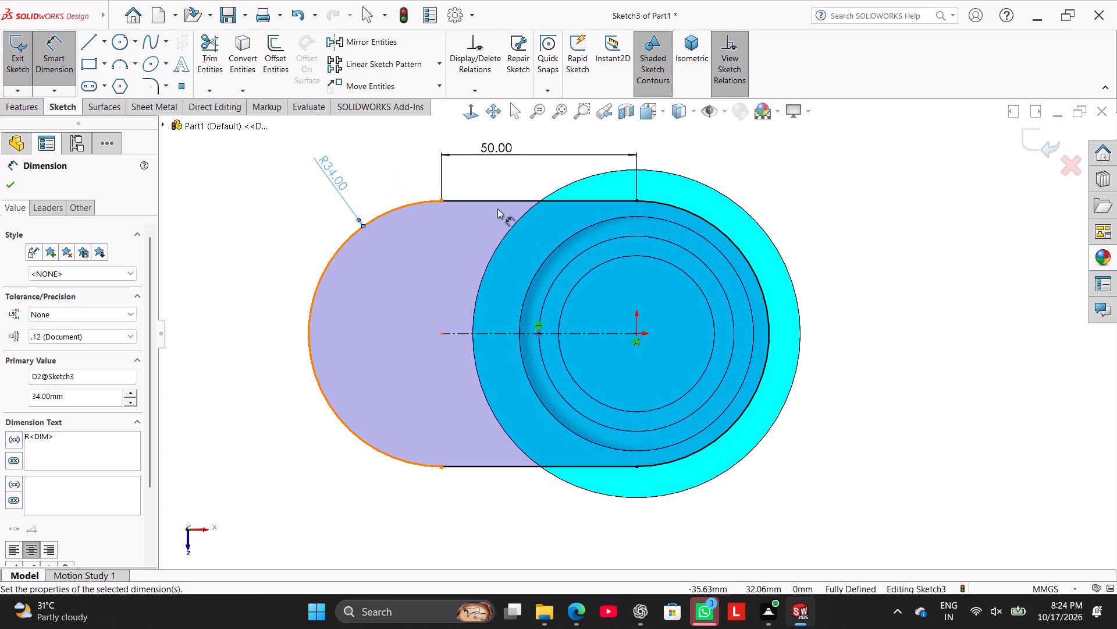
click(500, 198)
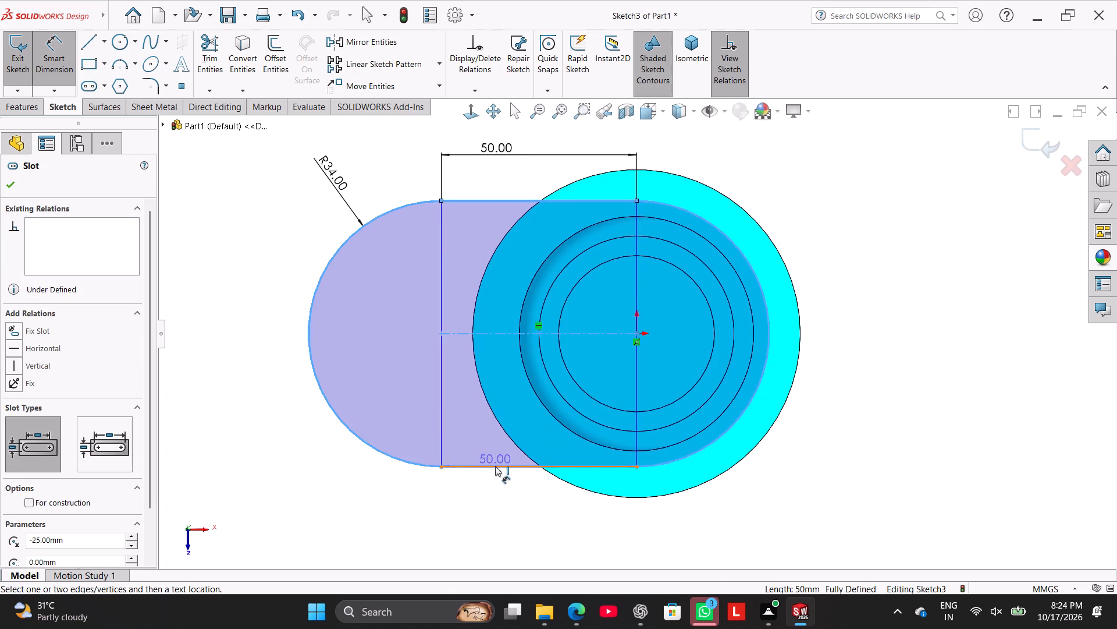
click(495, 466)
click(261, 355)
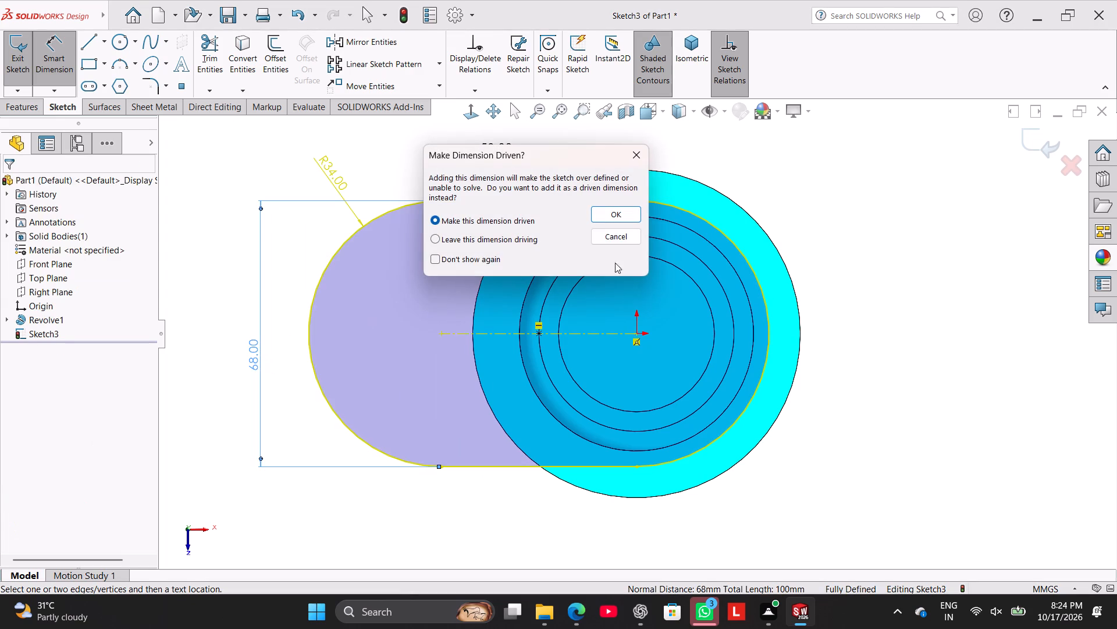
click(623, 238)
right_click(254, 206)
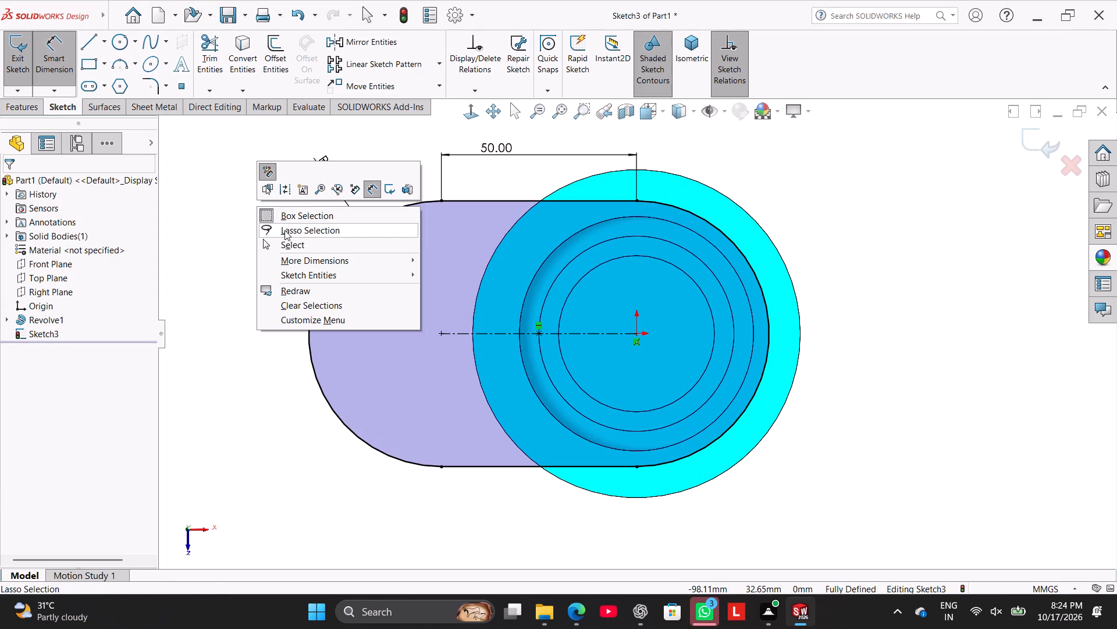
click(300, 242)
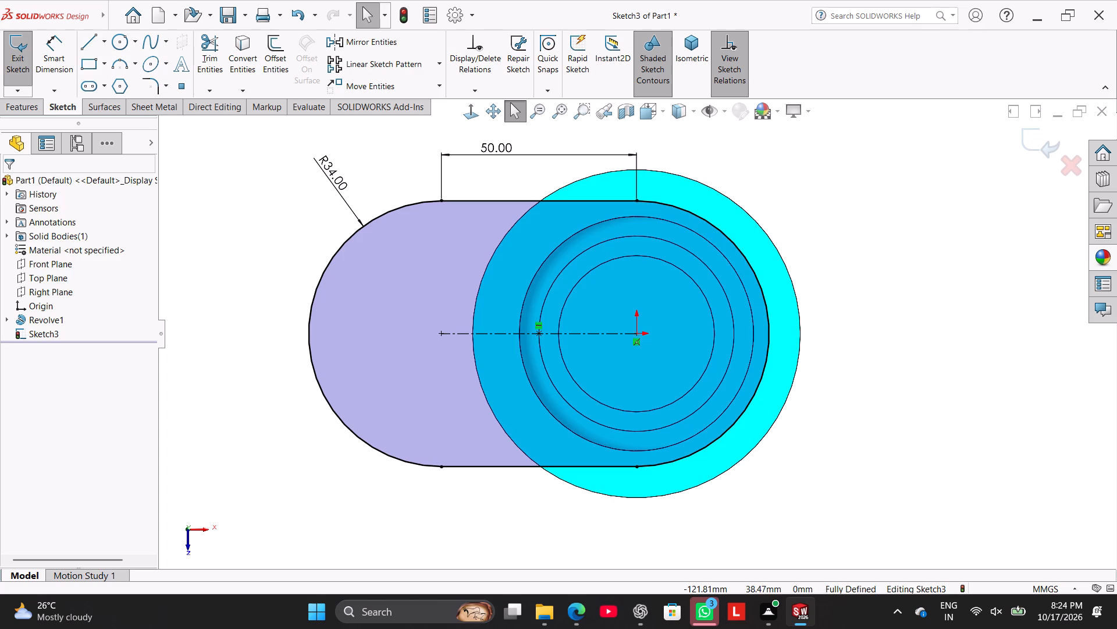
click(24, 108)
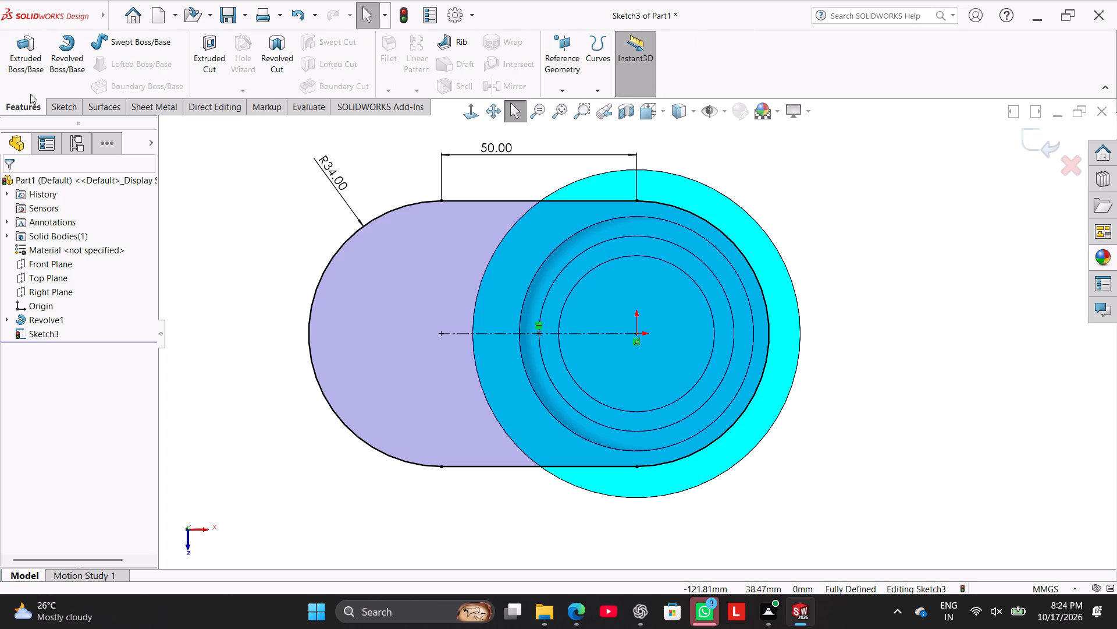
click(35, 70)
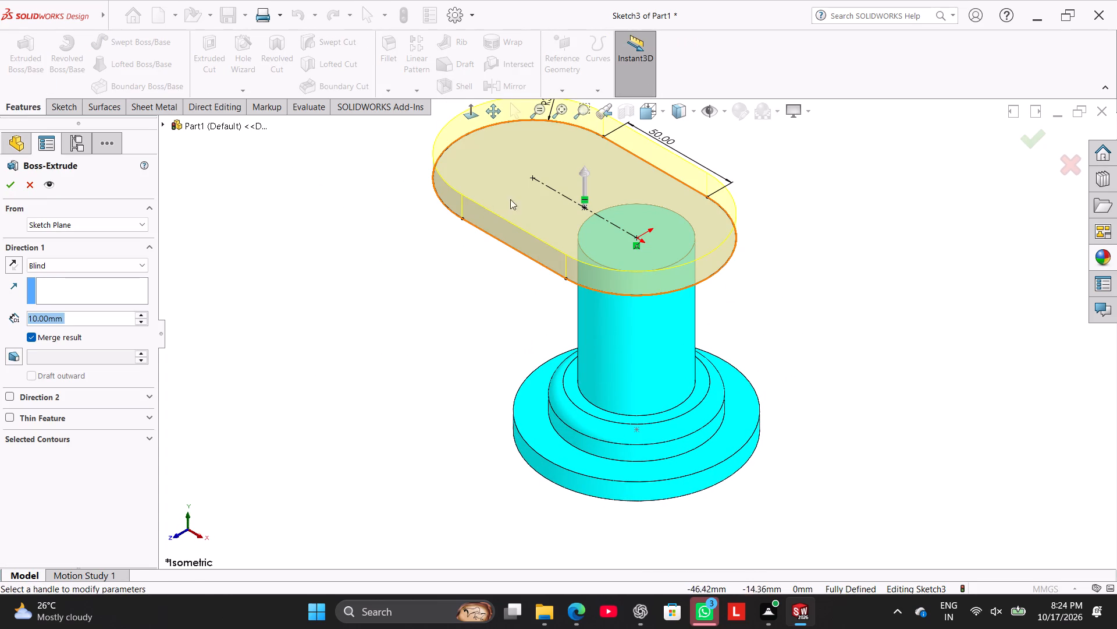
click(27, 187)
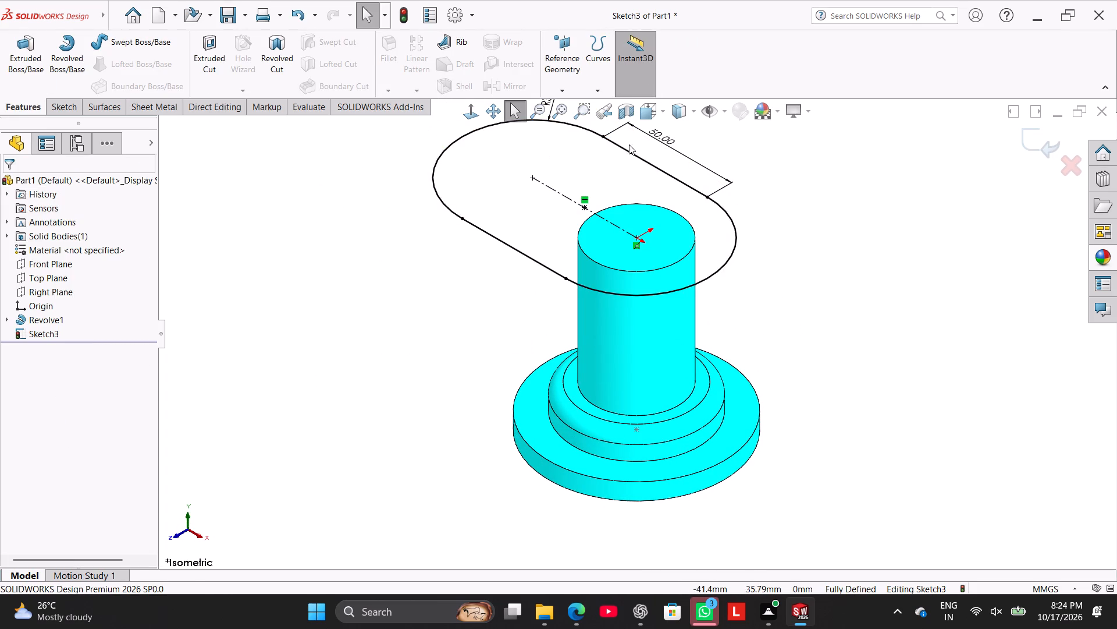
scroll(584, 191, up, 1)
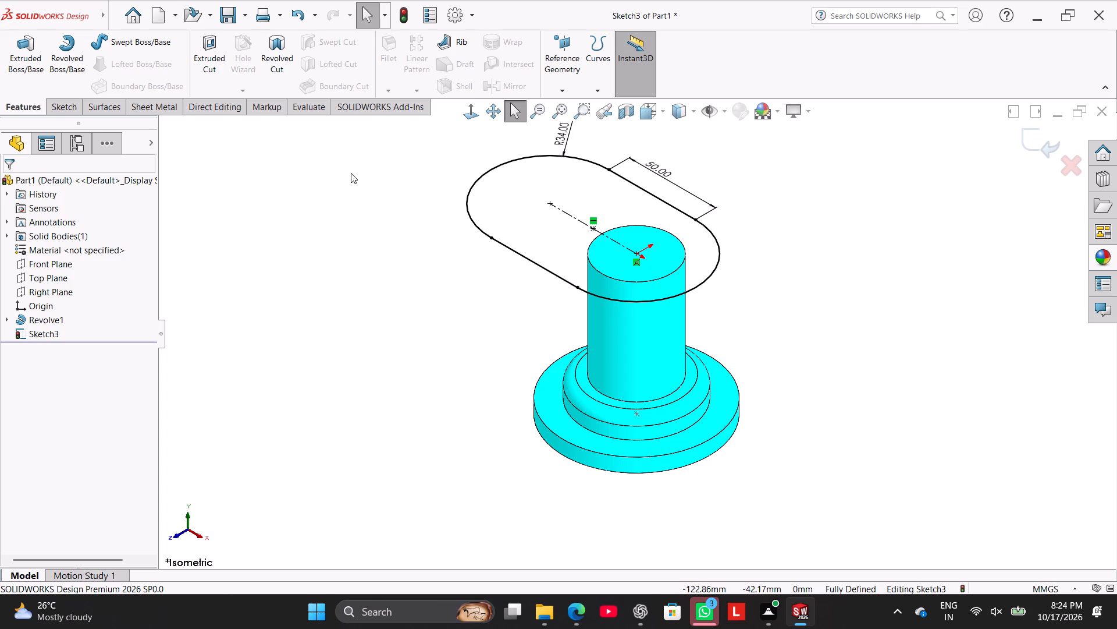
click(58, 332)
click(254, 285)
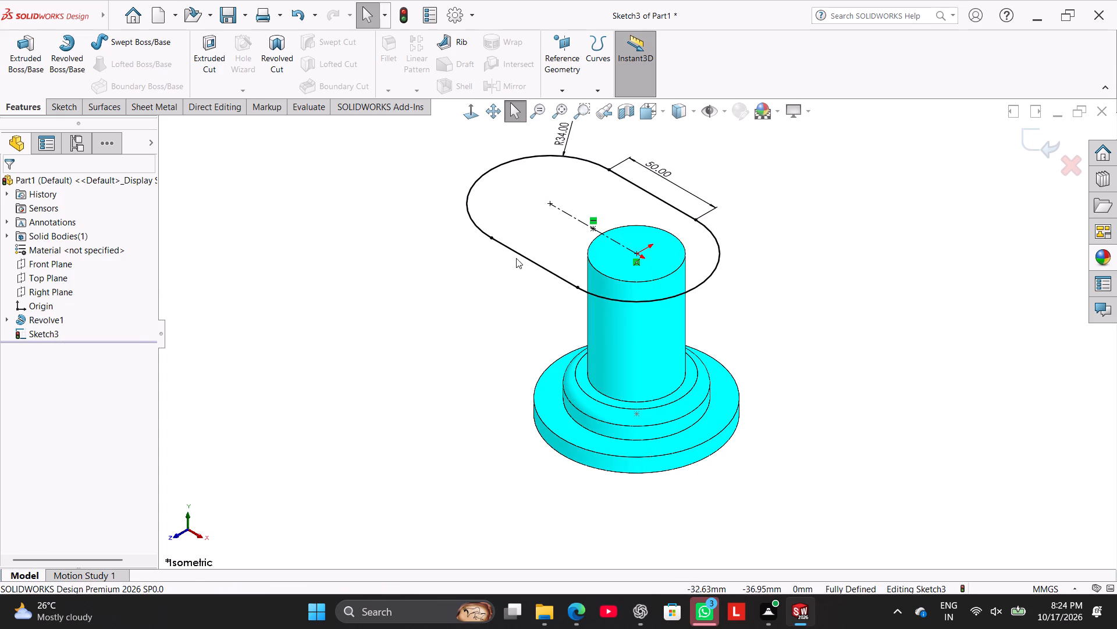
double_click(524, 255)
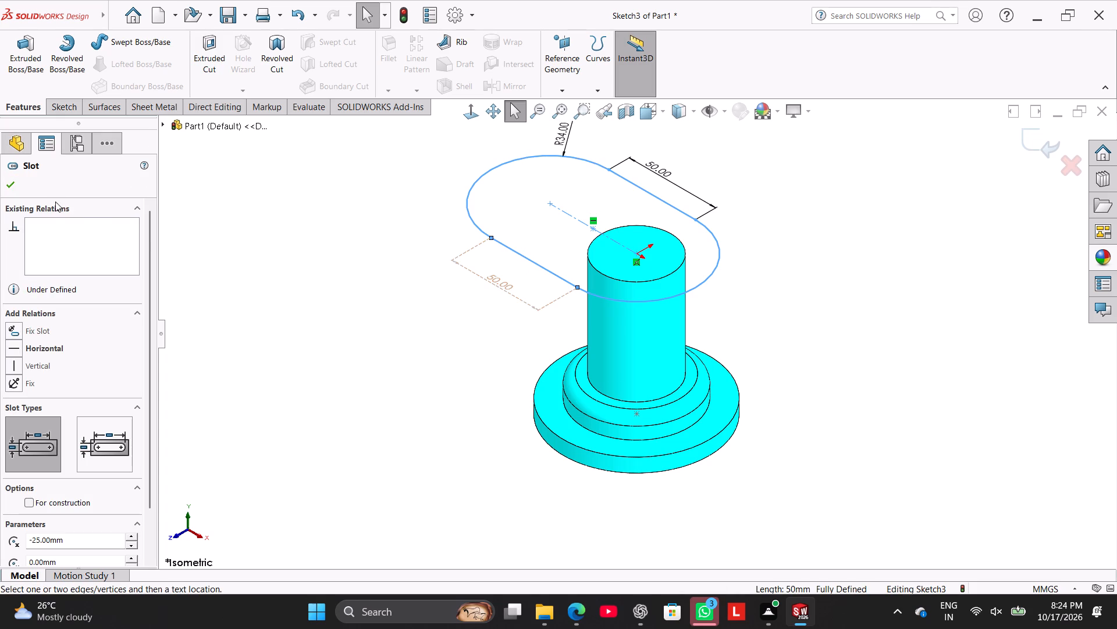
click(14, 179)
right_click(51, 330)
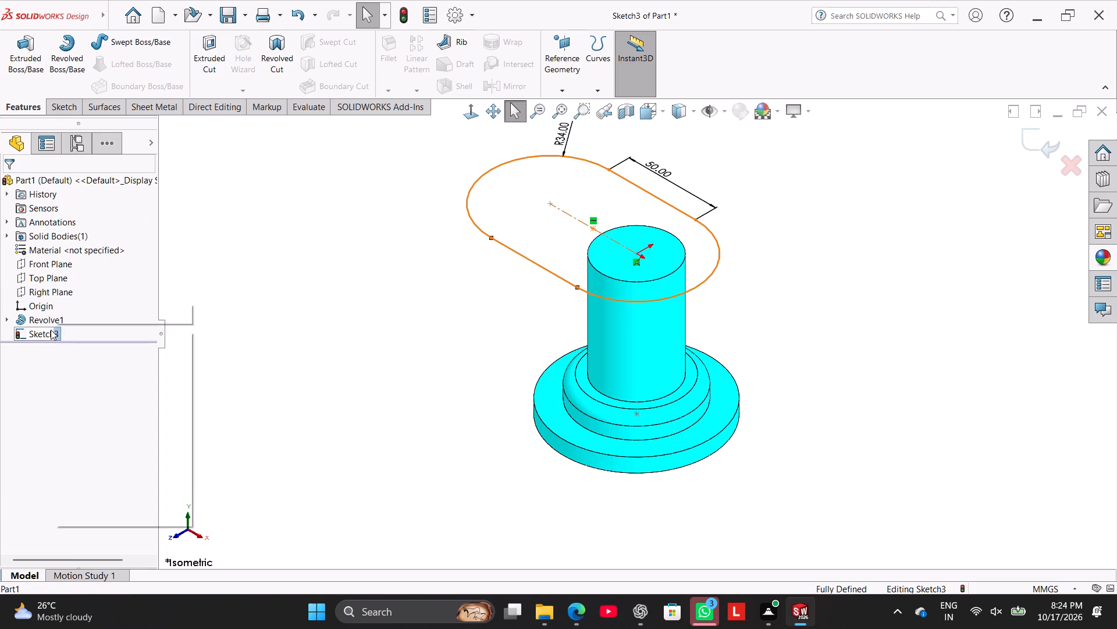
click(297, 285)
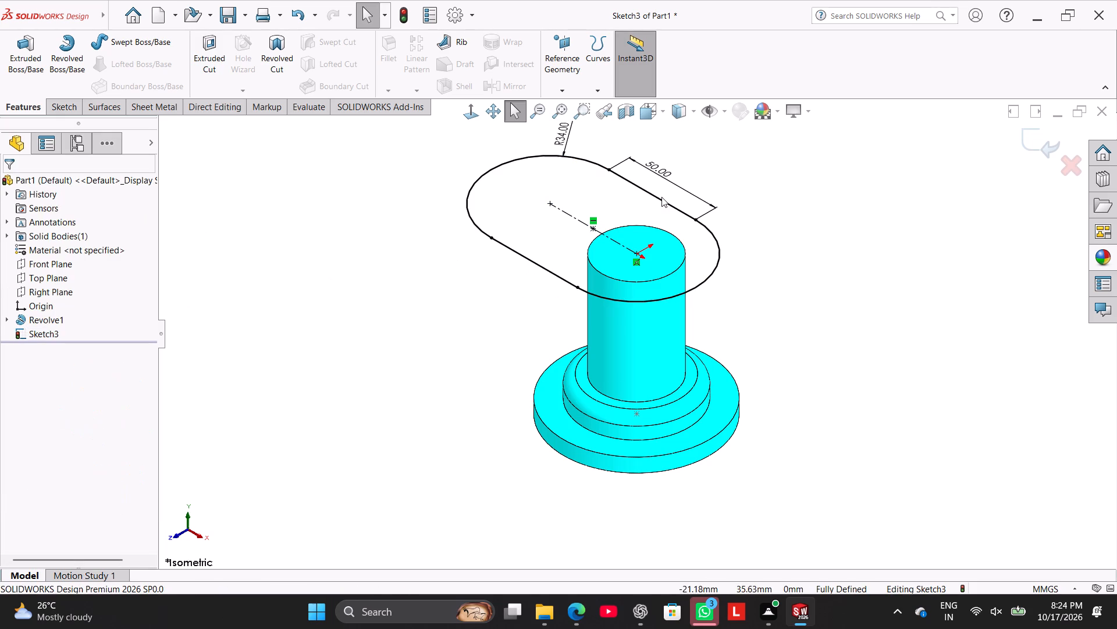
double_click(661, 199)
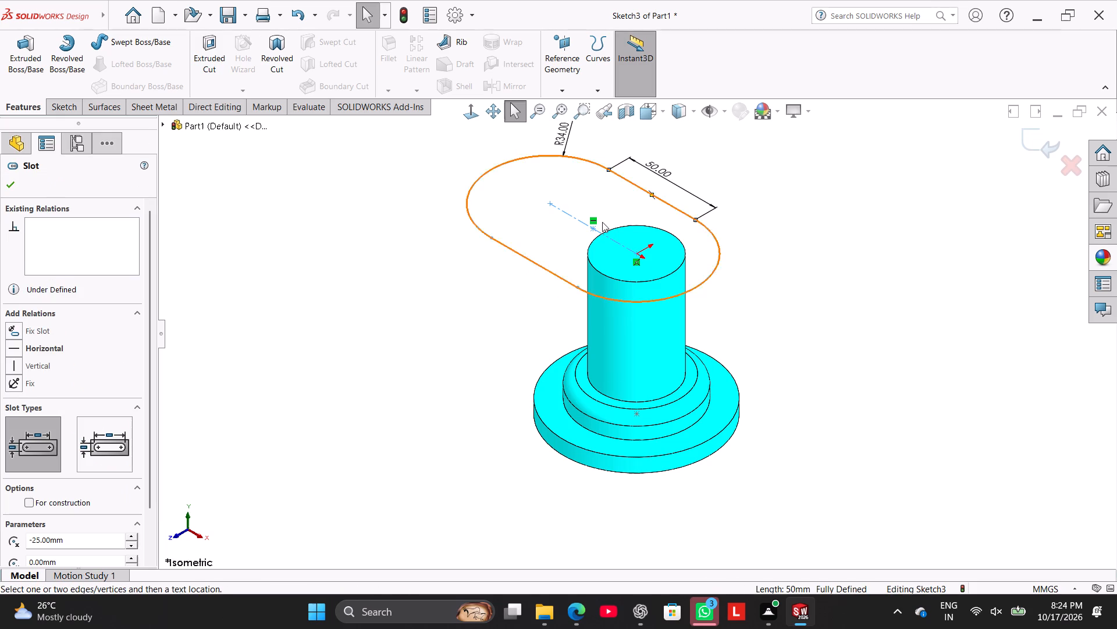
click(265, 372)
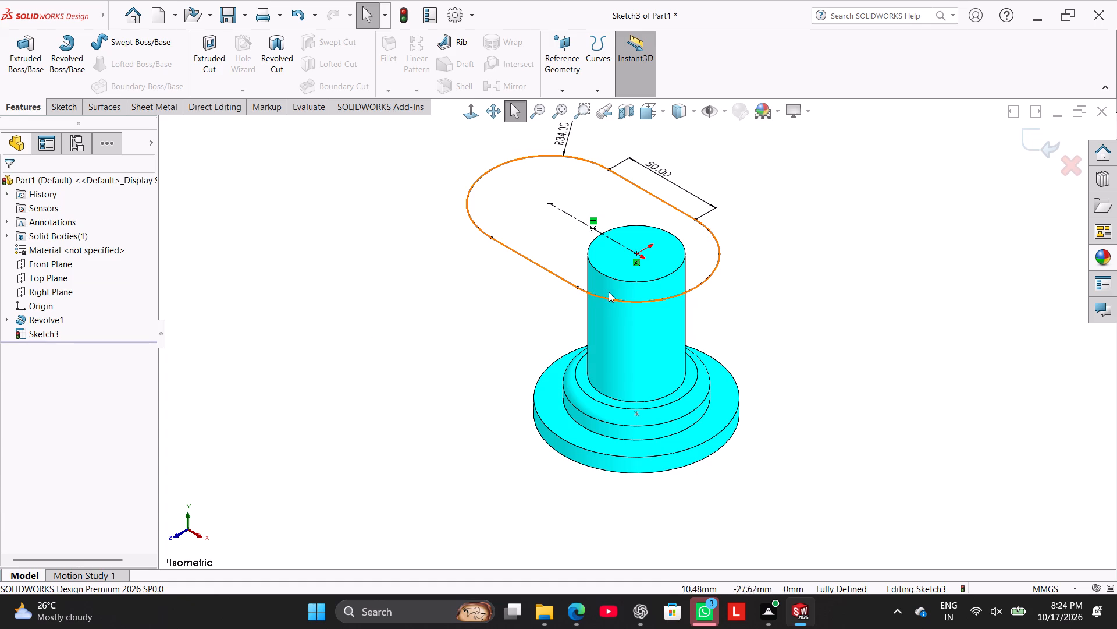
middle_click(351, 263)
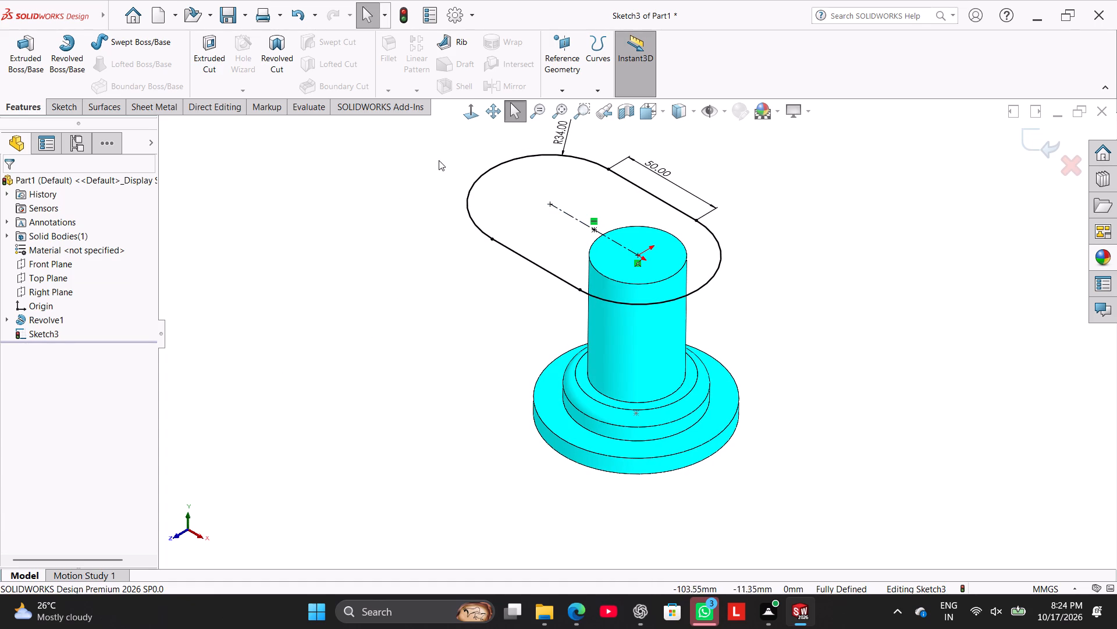
Draw a vertical line about 68 mm long across the slot, joining the endpoints of the arc farther from the origin.
click(66, 103)
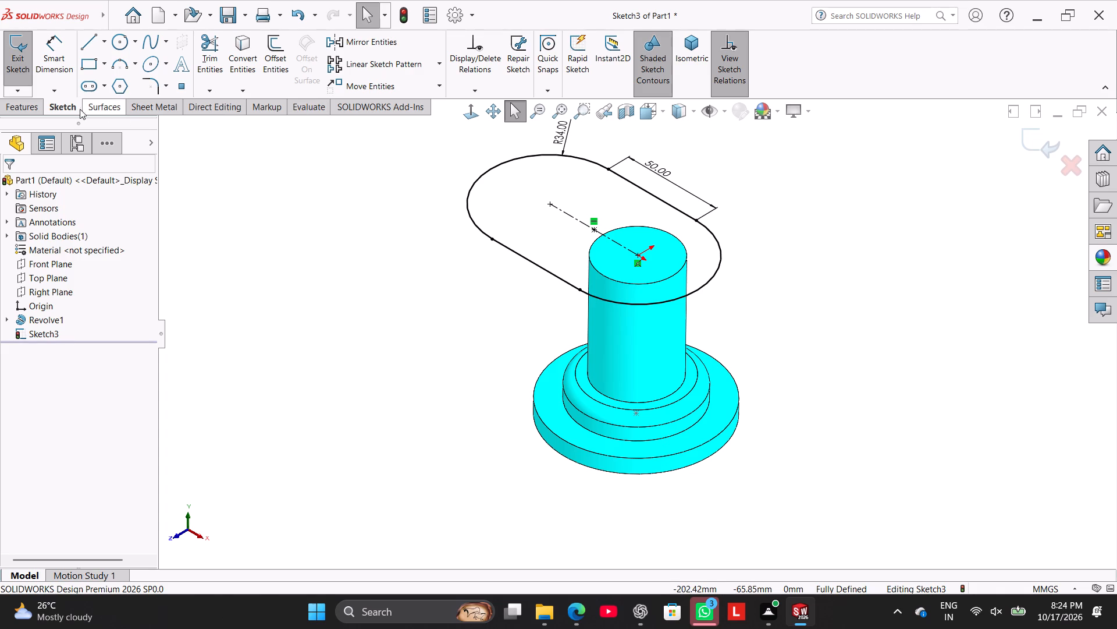
click(54, 108)
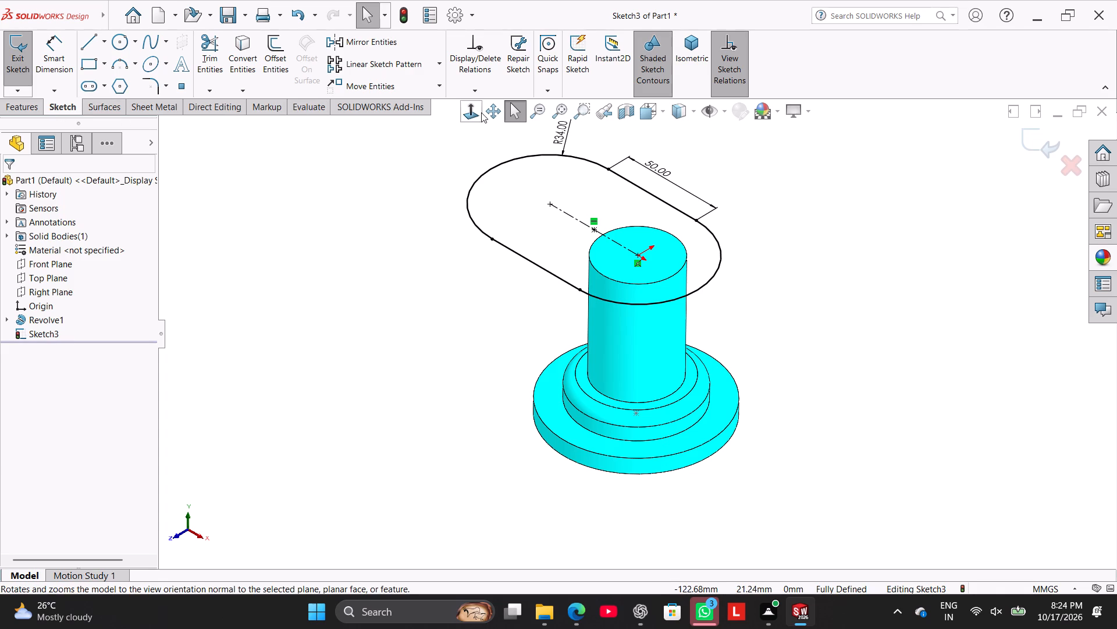
click(468, 112)
click(328, 183)
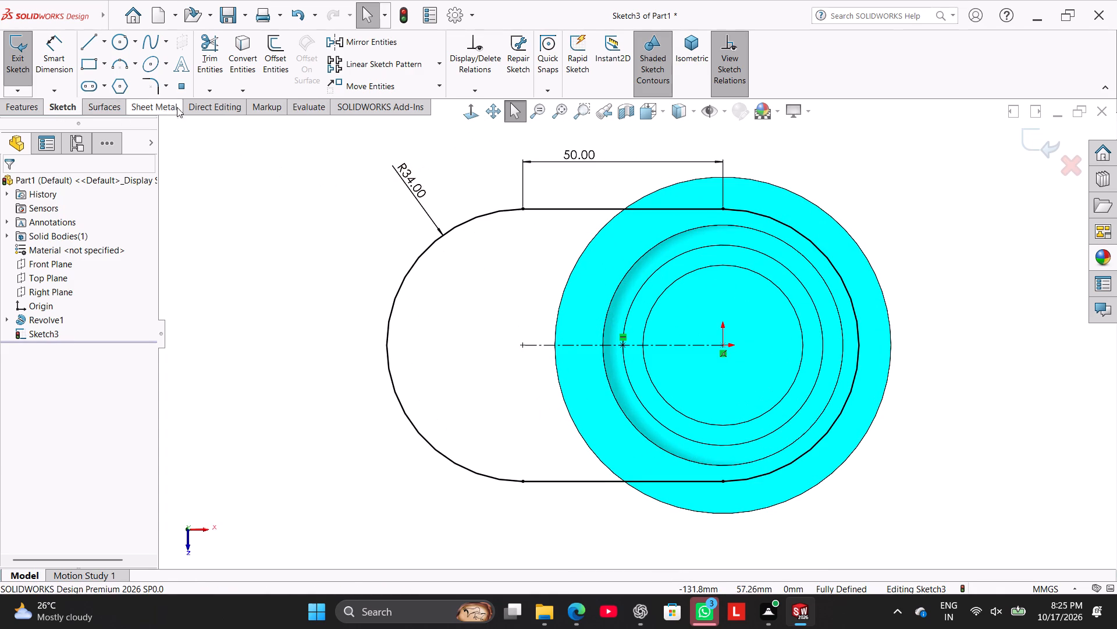
click(86, 40)
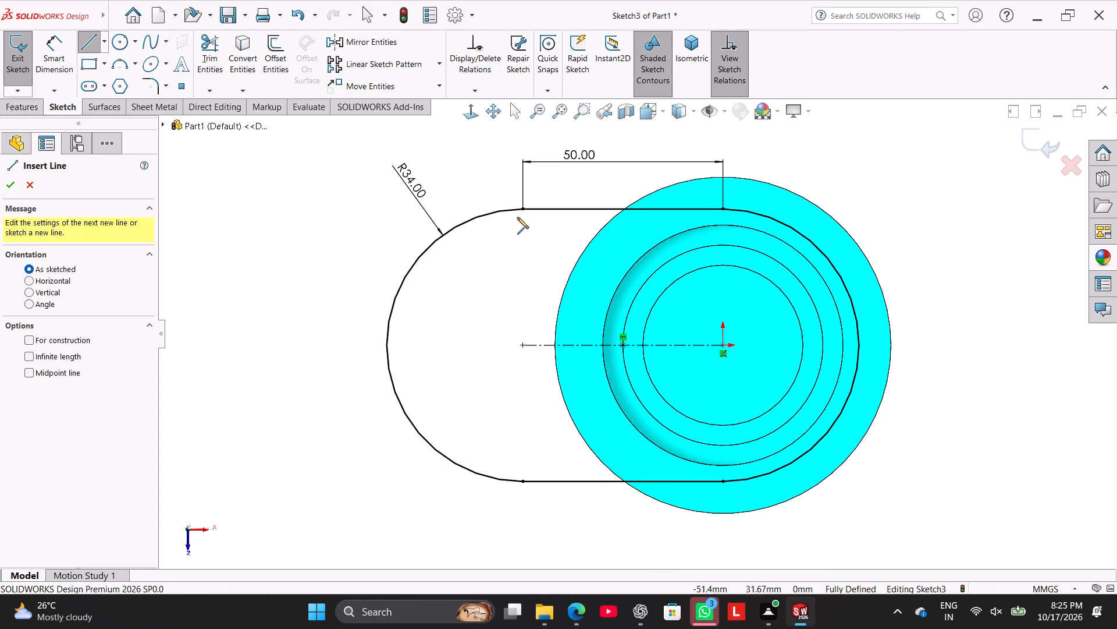
click(525, 210)
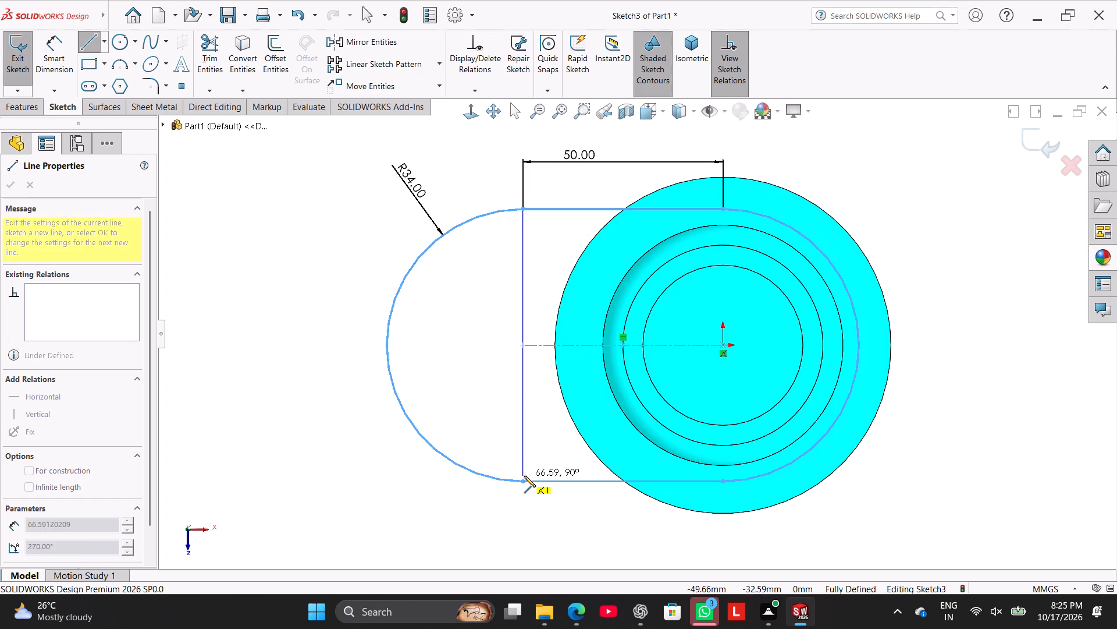
click(525, 485)
right_click(293, 252)
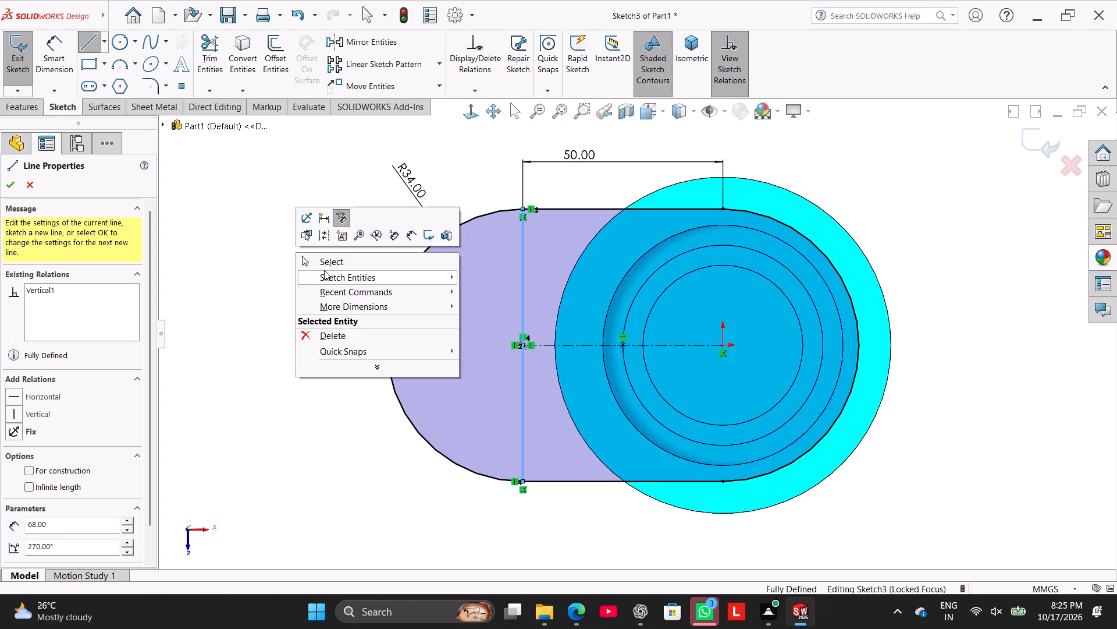
click(325, 256)
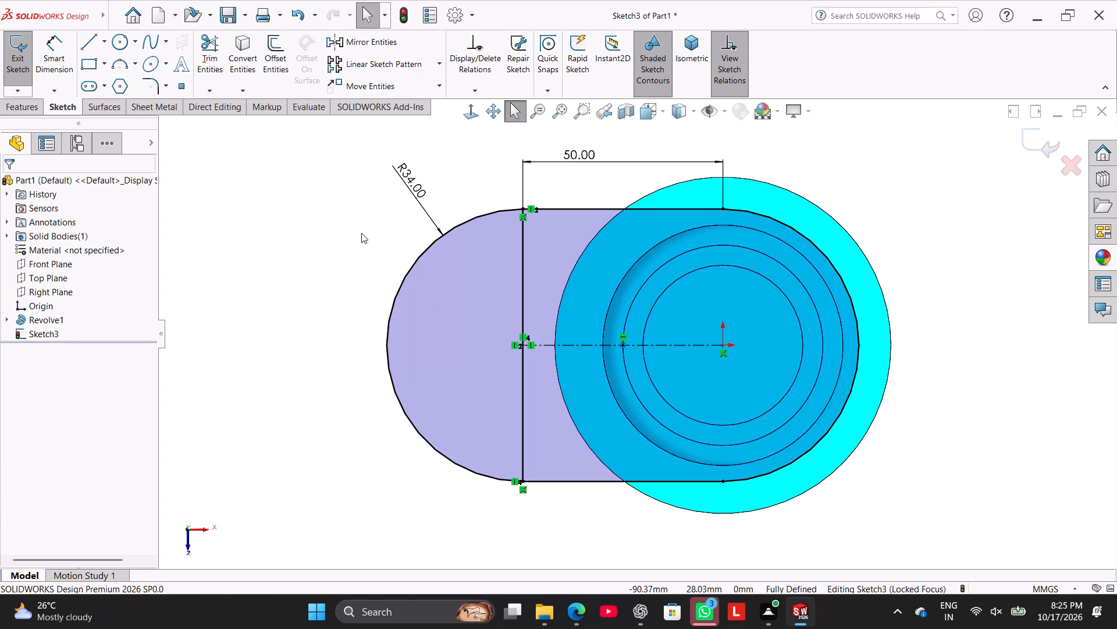
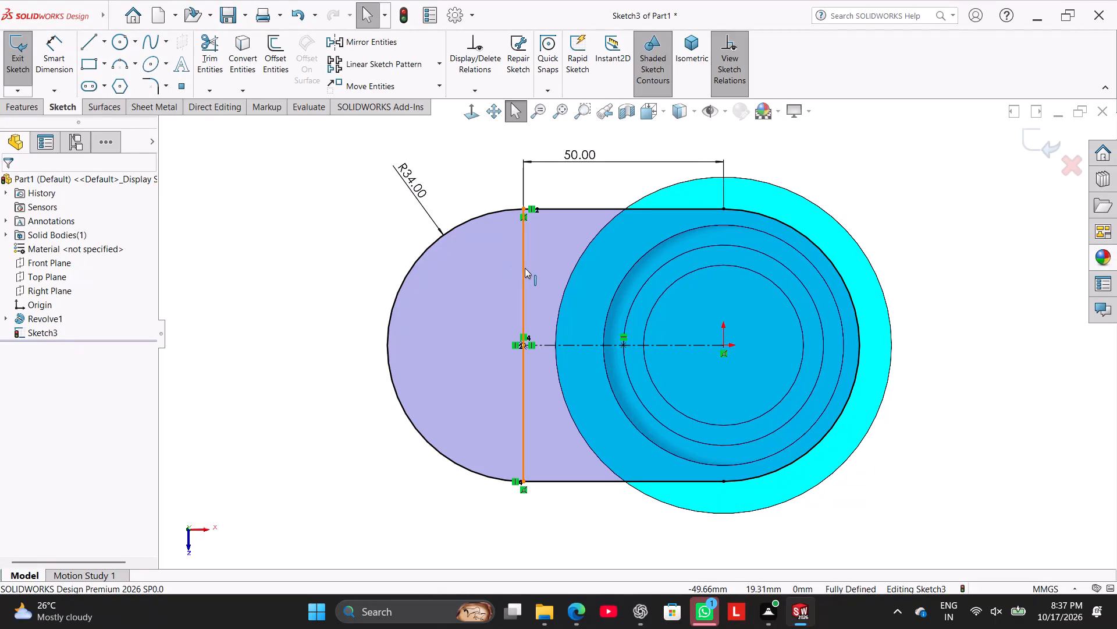
Extrude the slot region on the origin side of the dividing line, including the cylinder's top circle, to a blind depth of 8 mm.
click(19, 109)
click(25, 58)
middle_drag(344, 390, 346, 302)
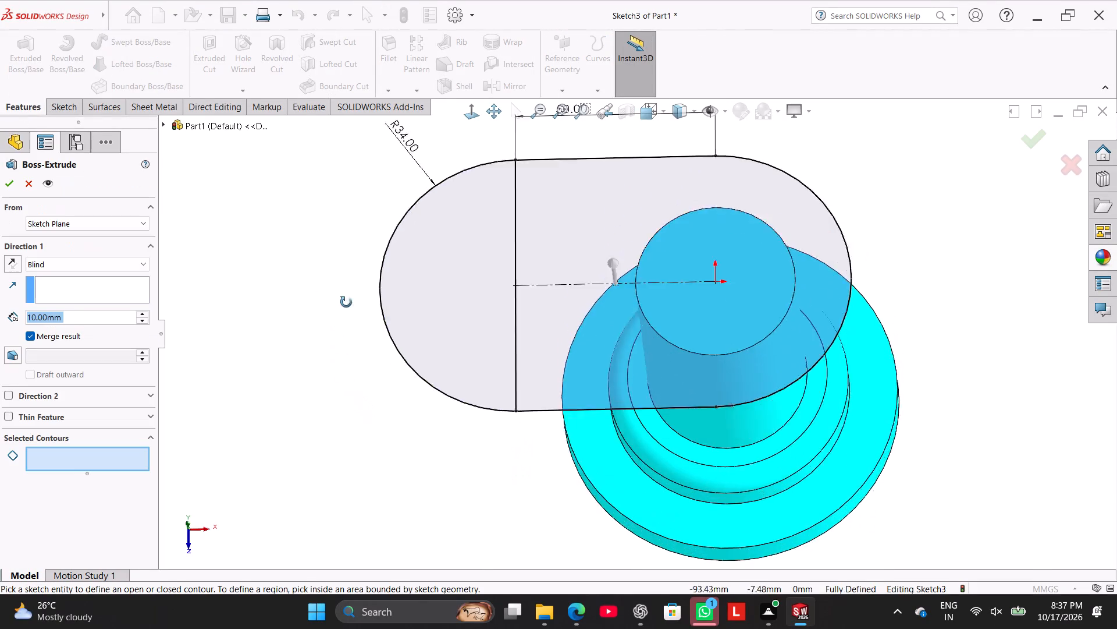
middle_drag(346, 302, 366, 259)
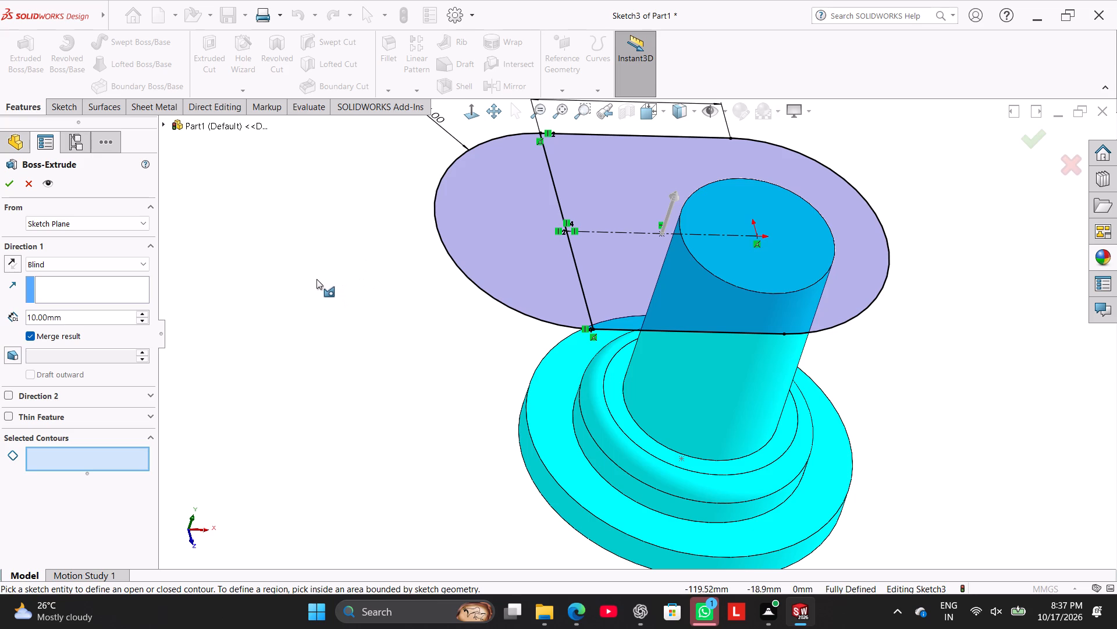
click(603, 271)
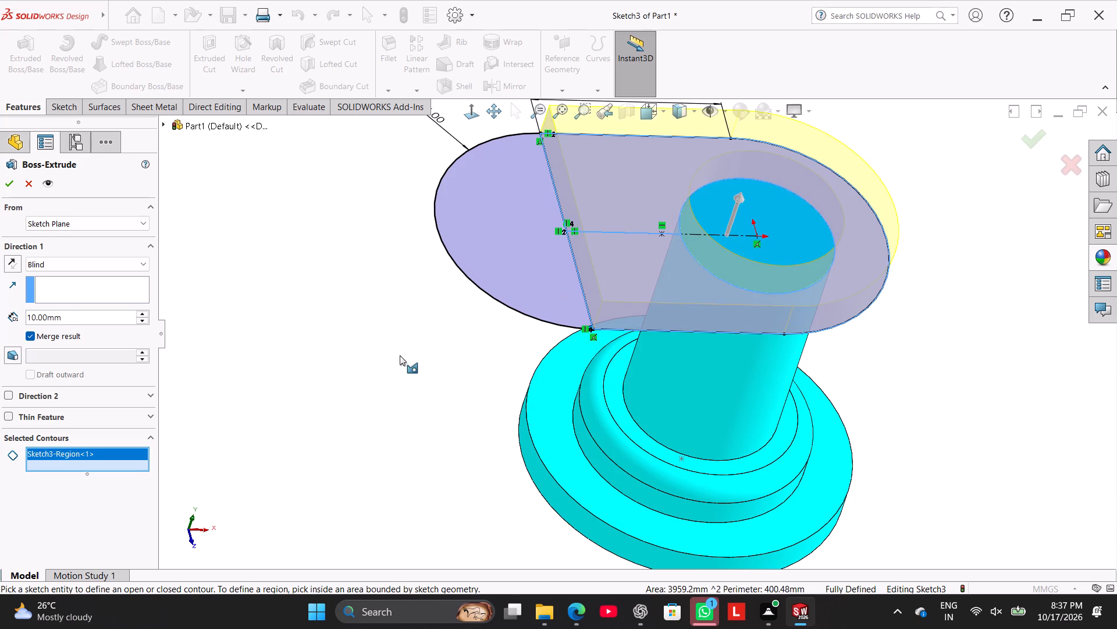
middle_drag(400, 355, 386, 279)
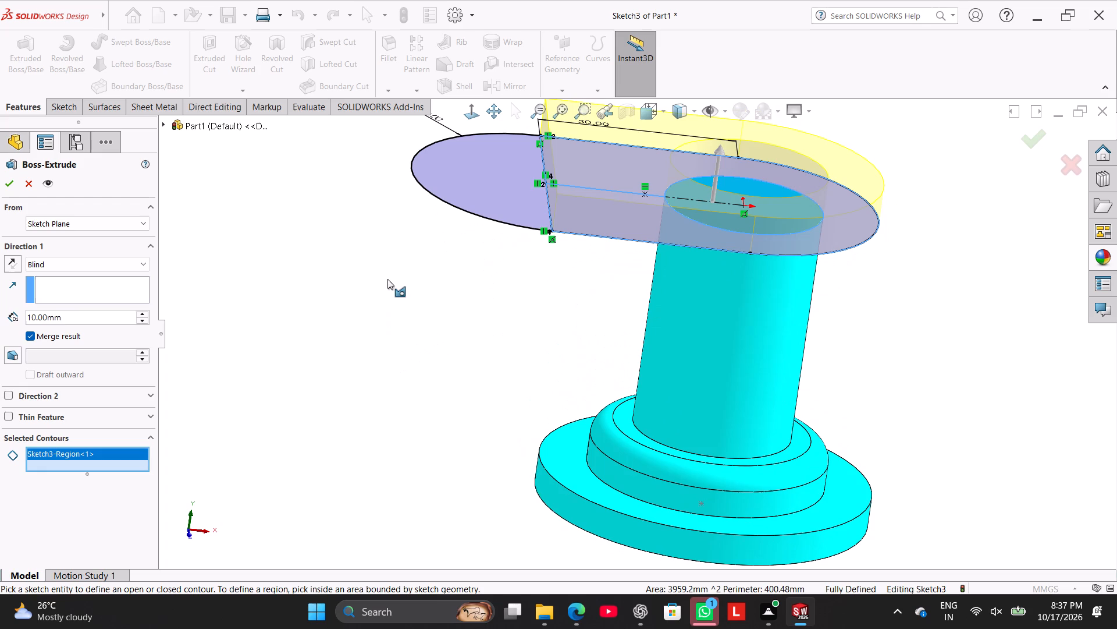
double_click(111, 318)
key(8)
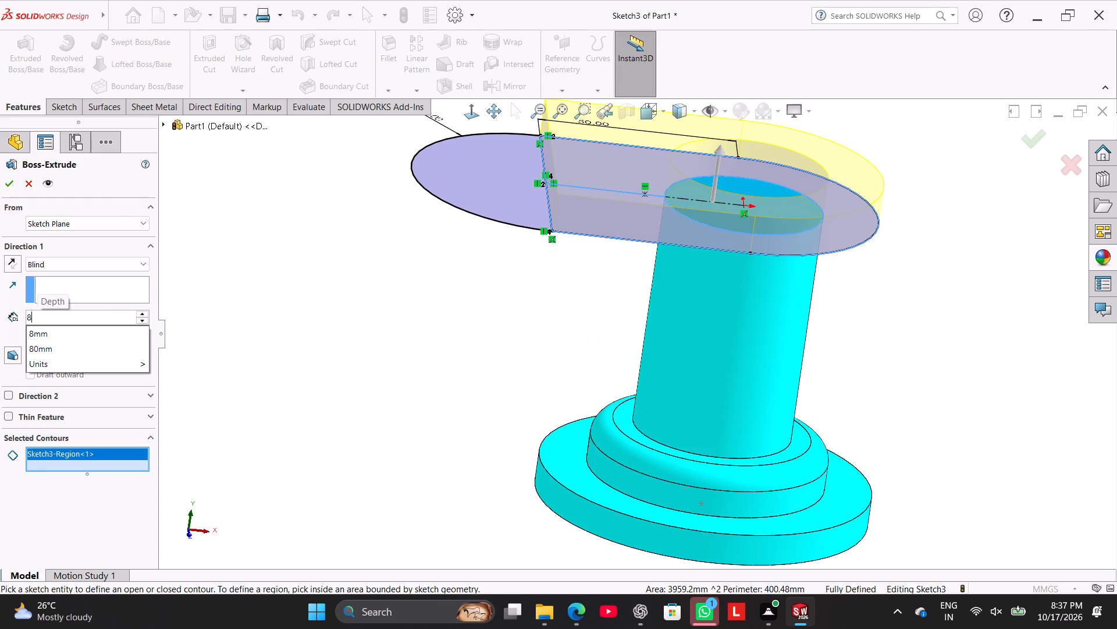
key(Return)
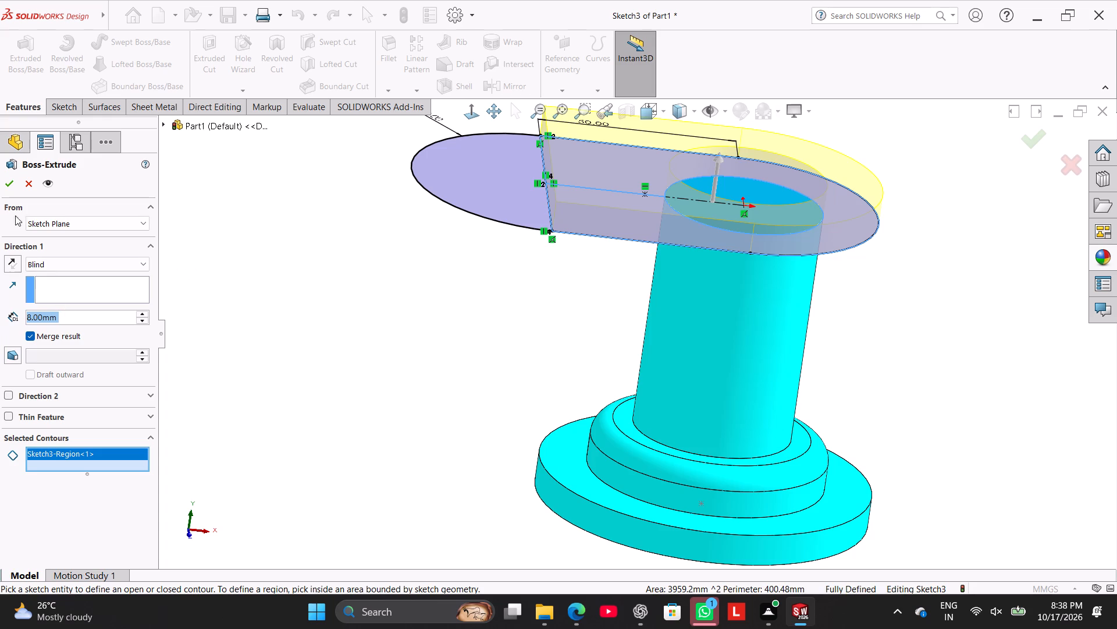
middle_drag(632, 310, 616, 448)
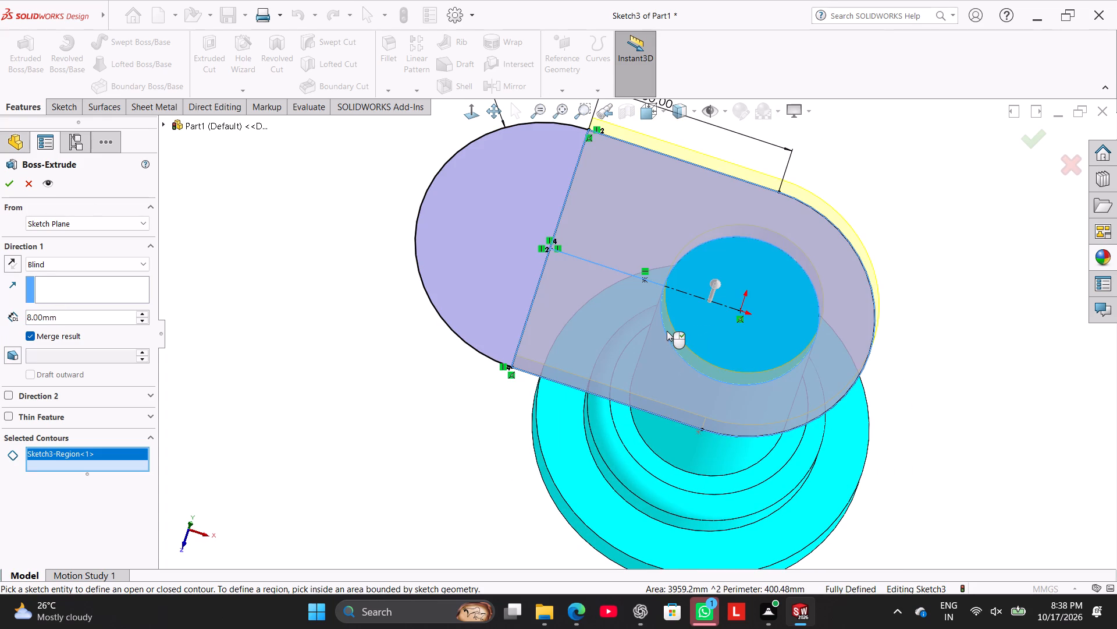
click(123, 464)
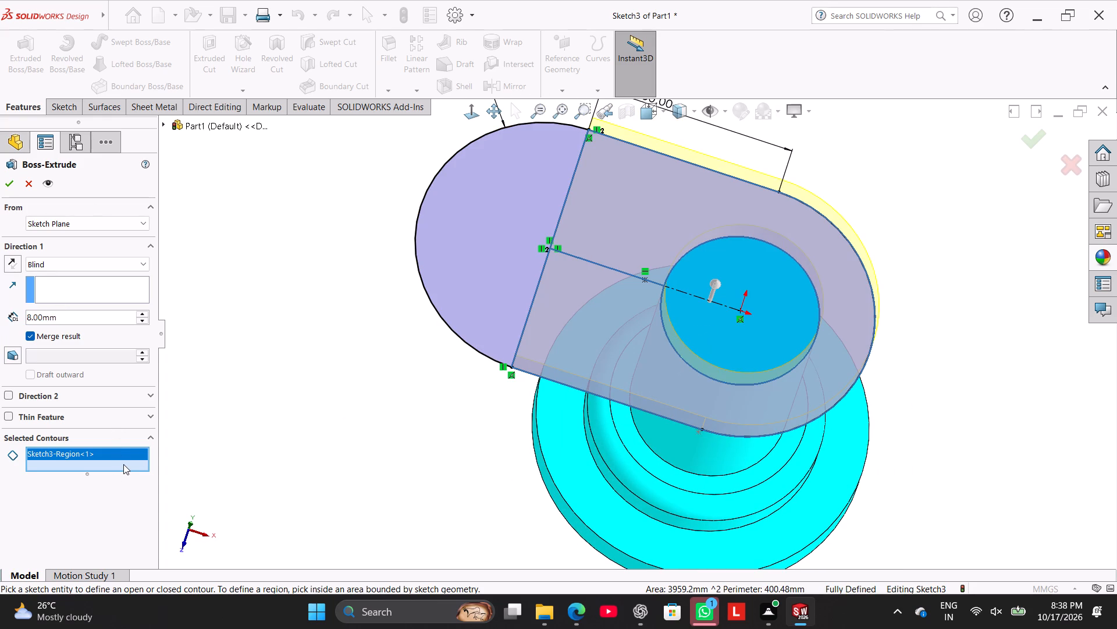
click(691, 362)
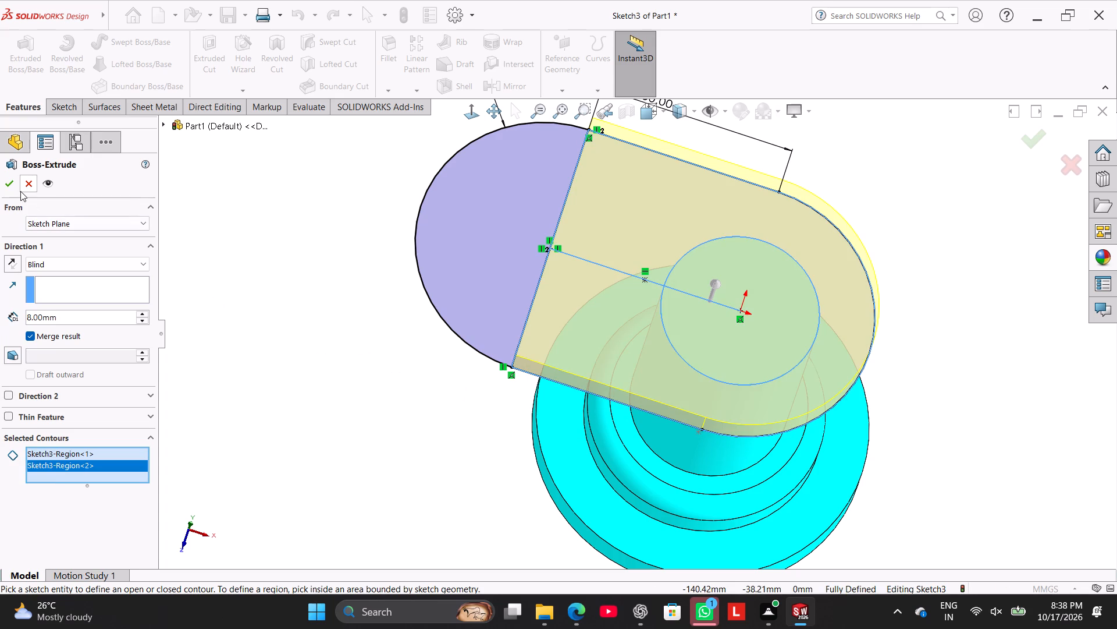
click(10, 188)
click(335, 273)
Edit the arm plate's extrusion and reverse its direction so it runs down toward the base flange.
middle_drag(338, 280, 359, 236)
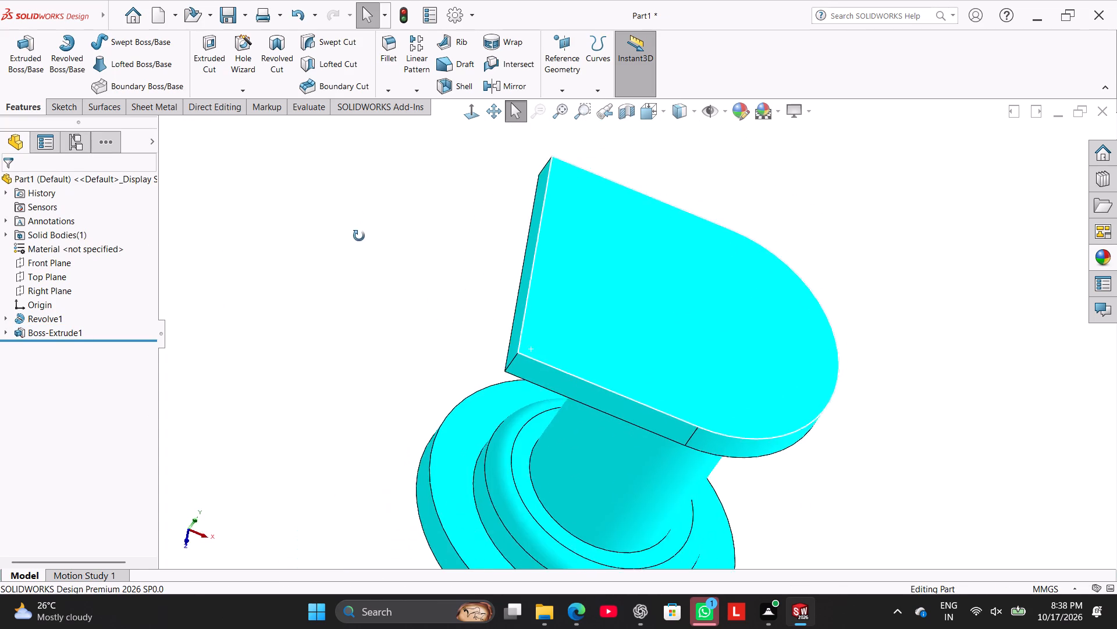
middle_drag(359, 236, 348, 203)
click(65, 328)
click(74, 294)
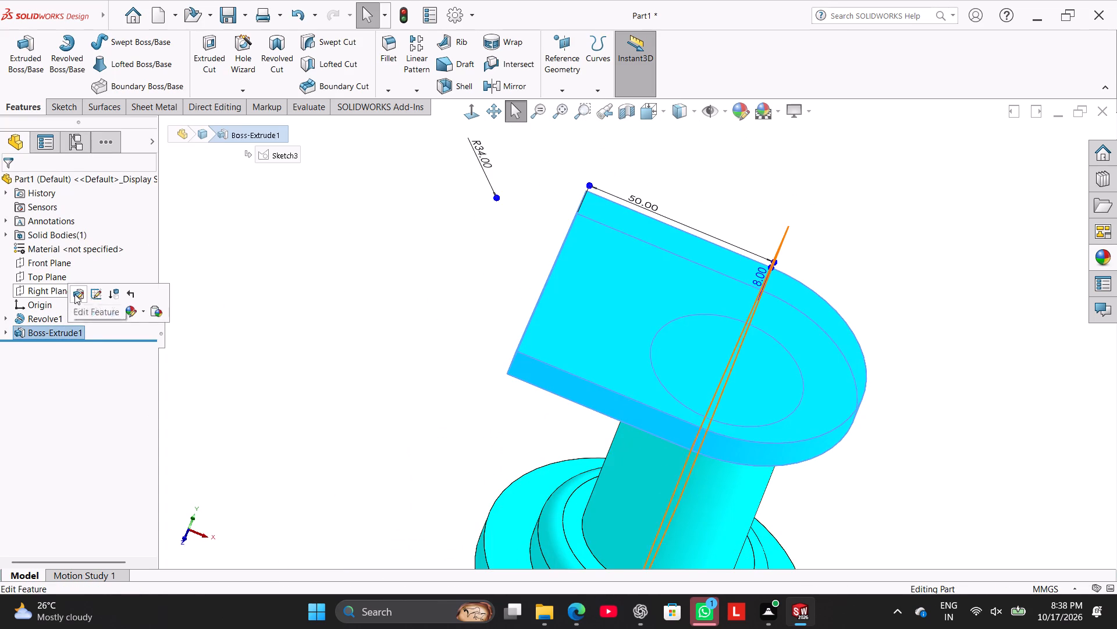
middle_drag(330, 342, 361, 261)
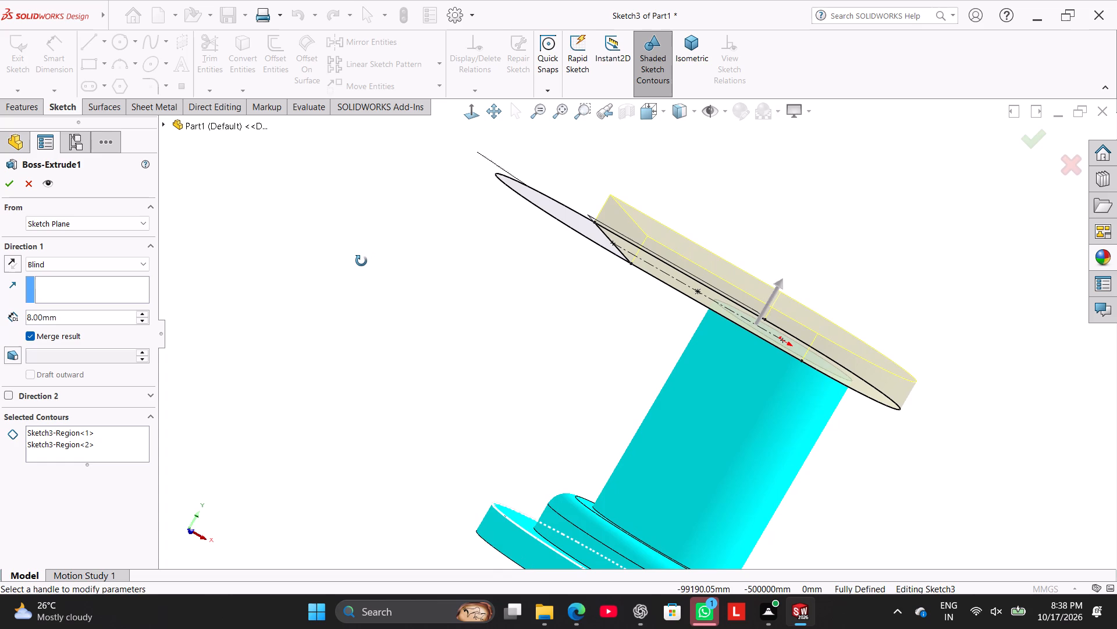
middle_drag(361, 261, 342, 250)
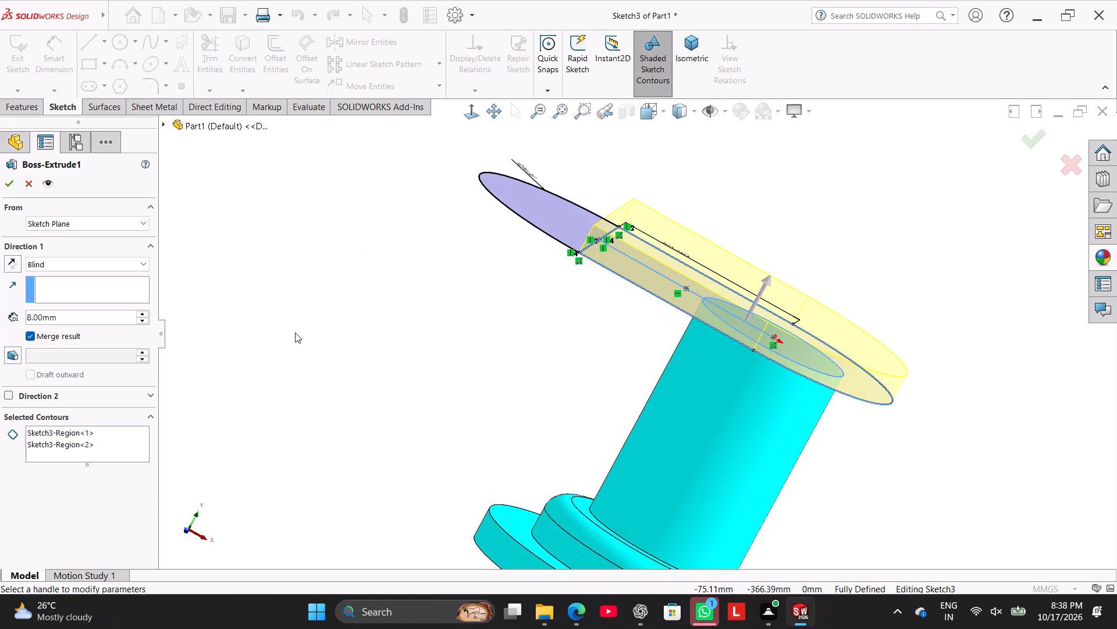
click(10, 265)
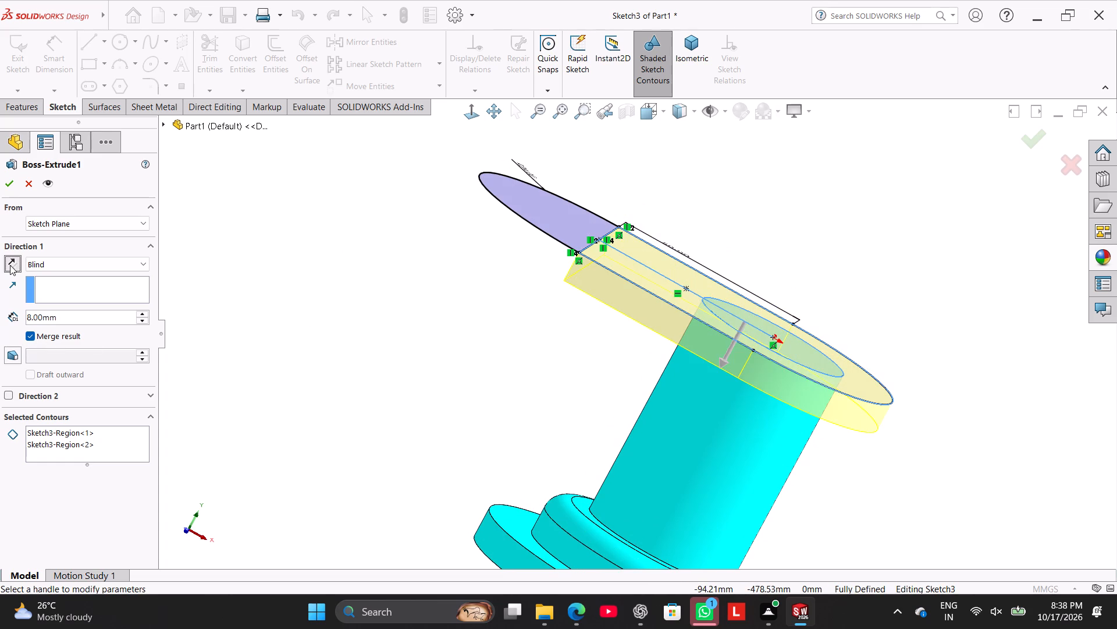
click(6, 190)
click(286, 239)
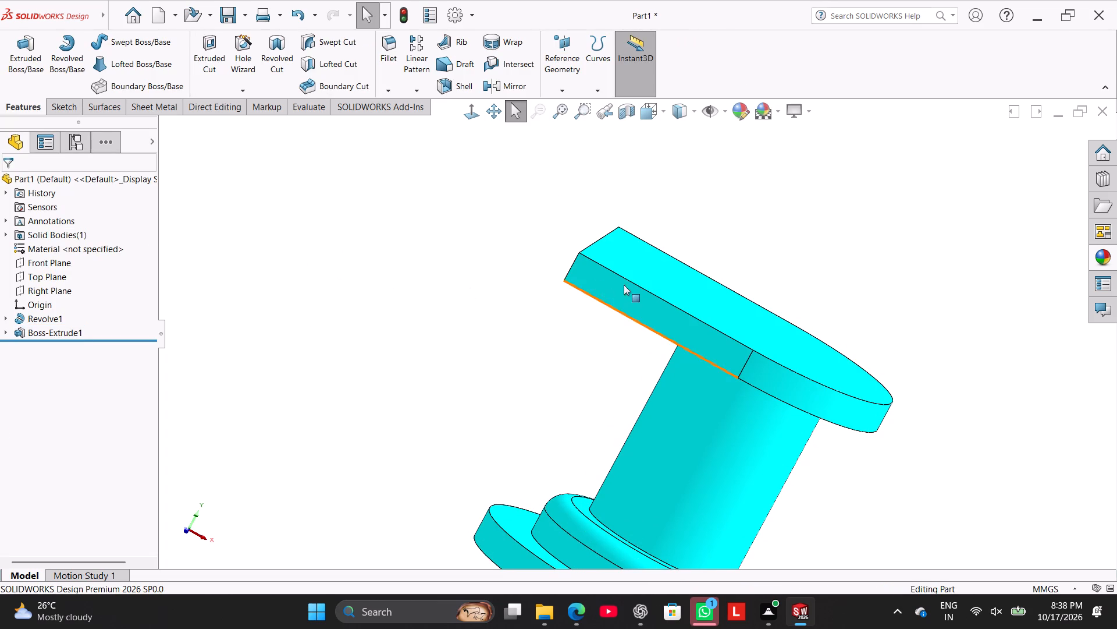
Start a sketch on the arm plate's top face and draw a horizontal straight slot from the origin, about 44 mm between centres and 42 mm wide.
right_click(675, 275)
click(709, 256)
click(353, 270)
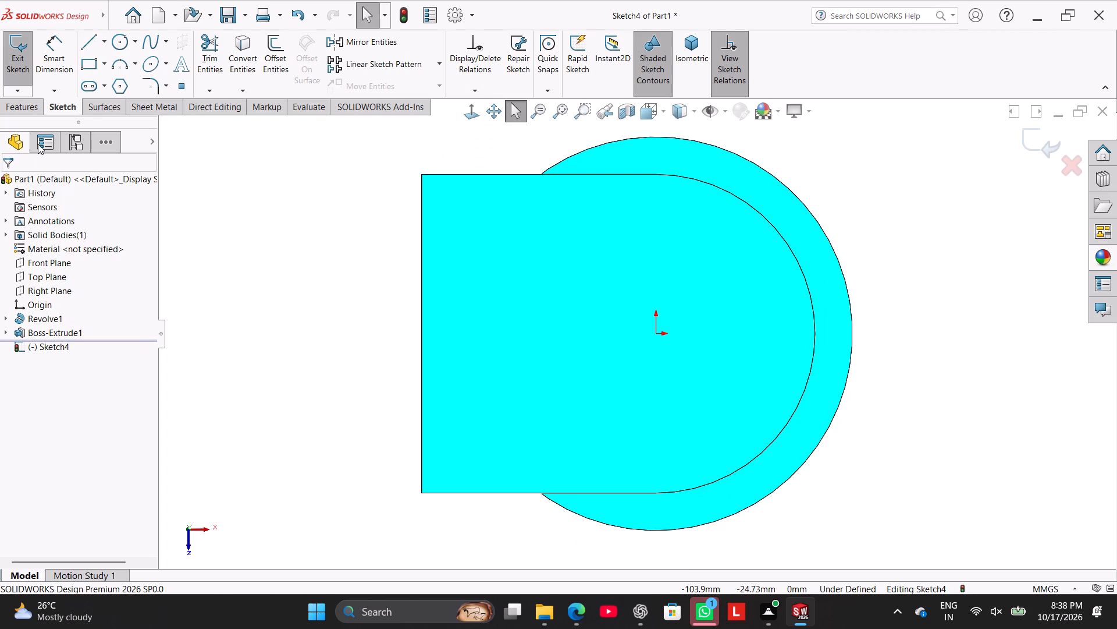
click(90, 83)
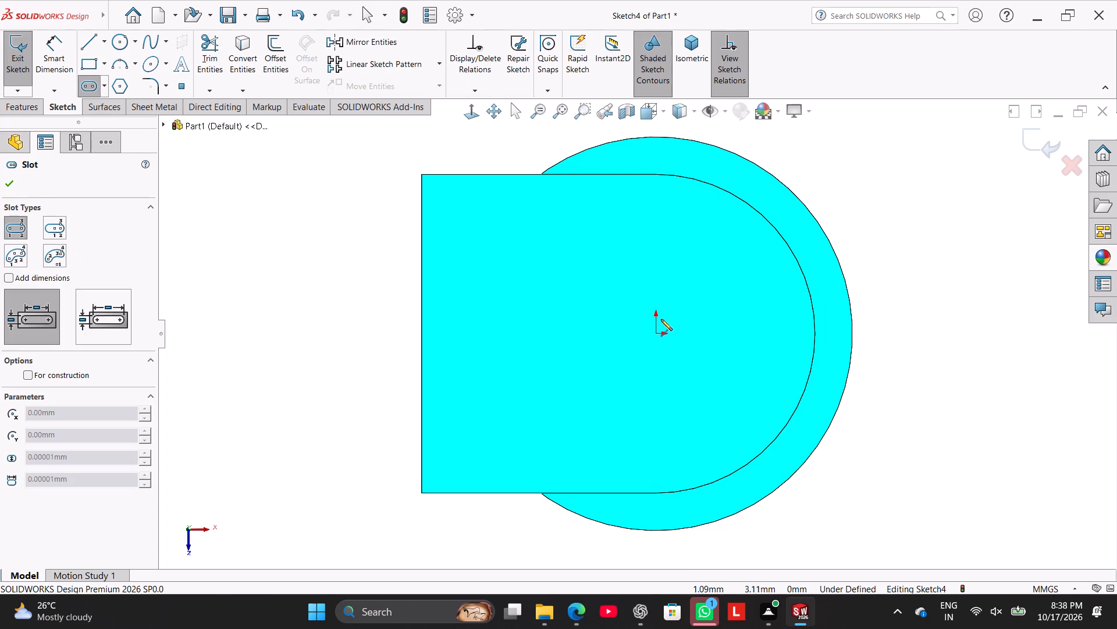
click(657, 334)
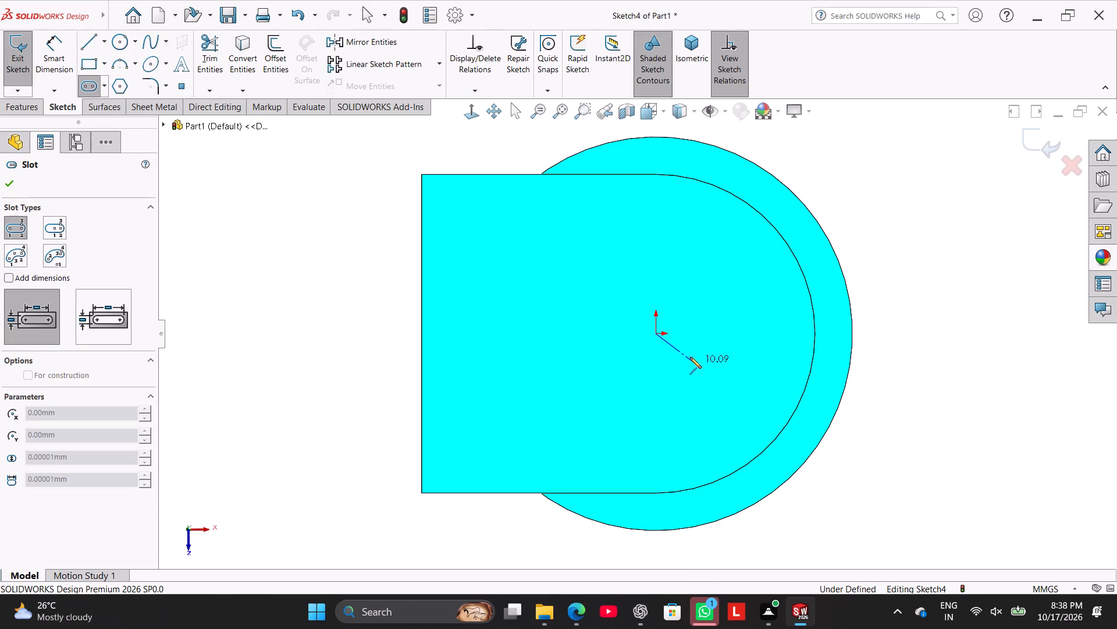
click(451, 332)
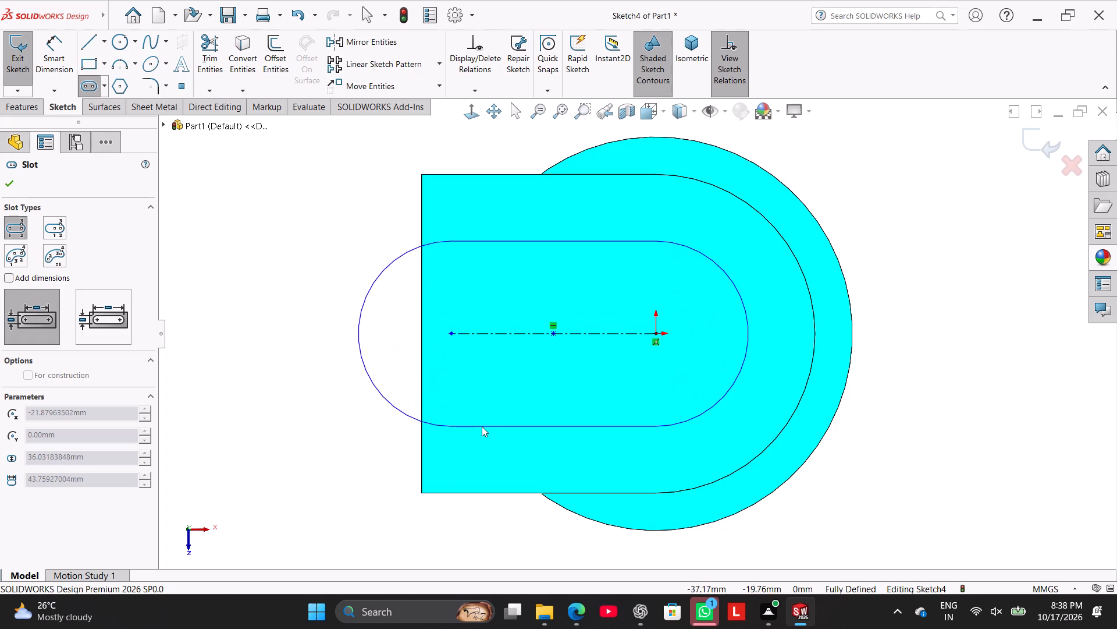
click(435, 235)
right_click(291, 223)
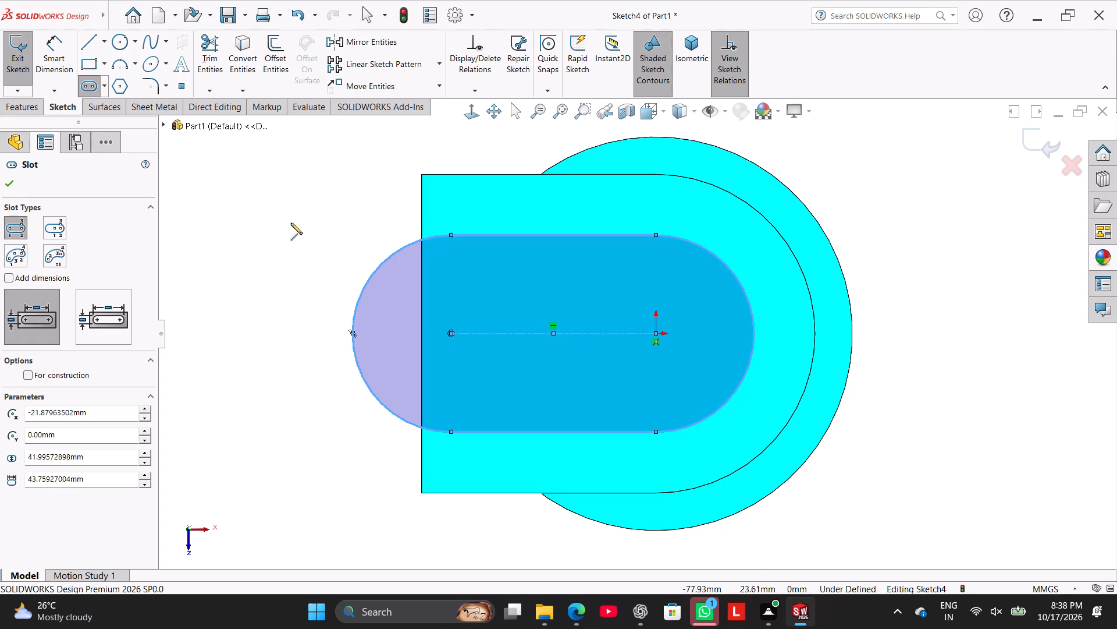
click(314, 233)
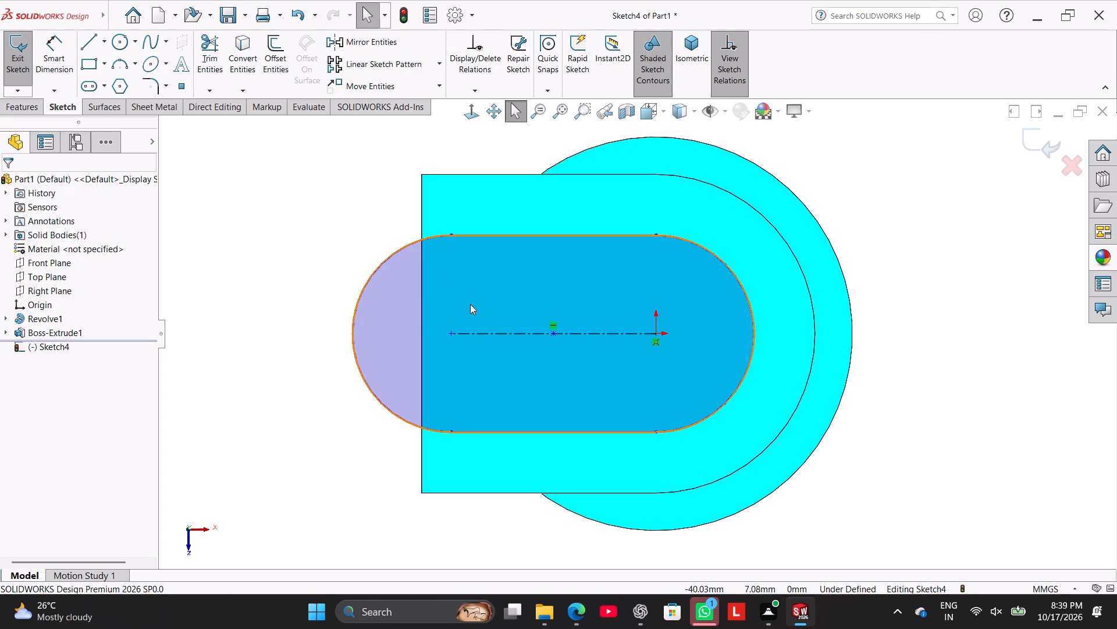
Make the slot's far centre point coincident with the plate's straight end edge.
ctrl+click(453, 331)
ctrl+click(421, 336)
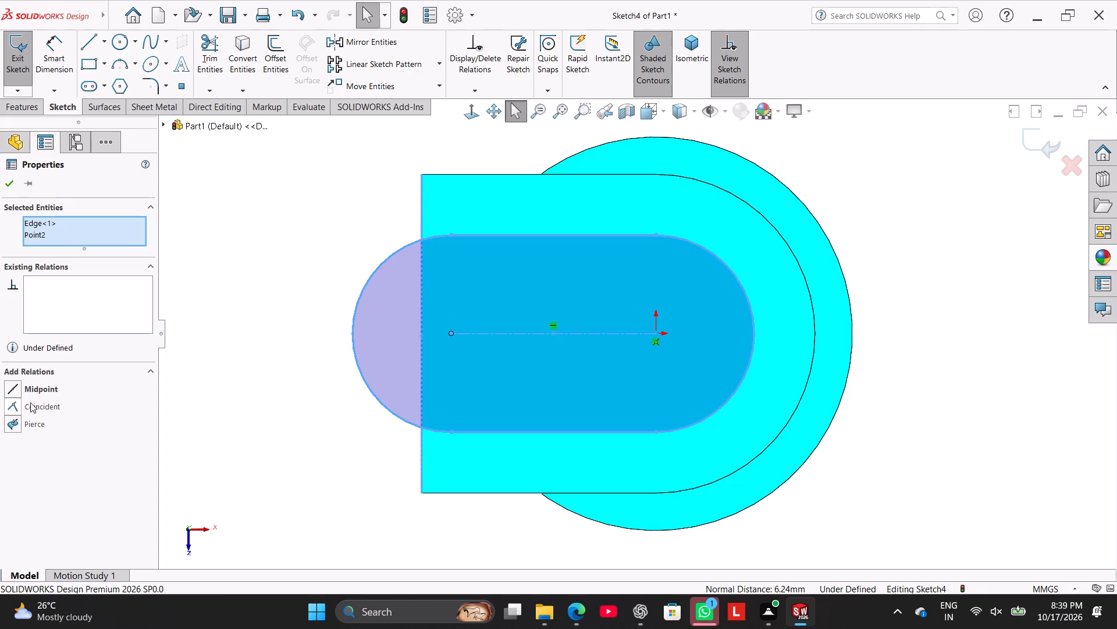
click(44, 411)
click(207, 323)
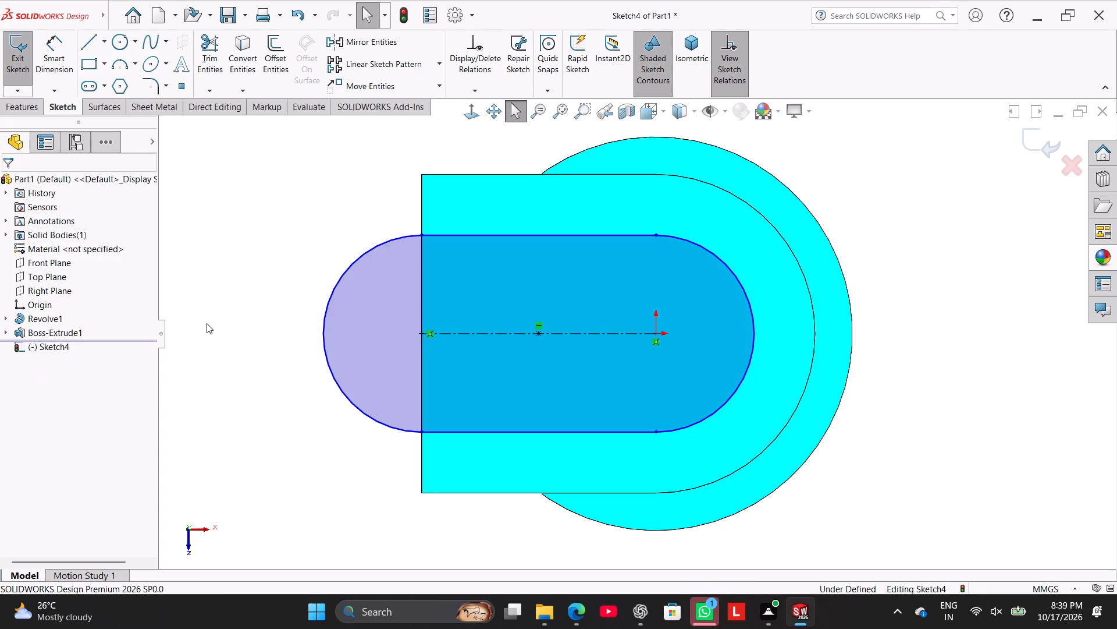
Dimension the width between the slot's two straight sides and set it to 40 mm.
click(62, 54)
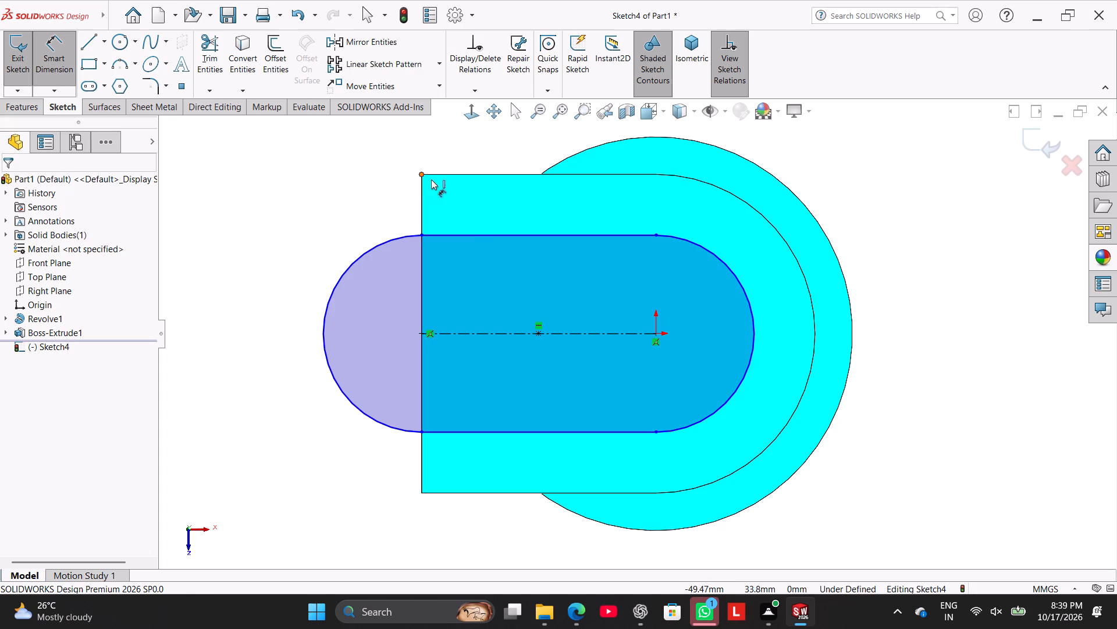
click(492, 235)
click(499, 434)
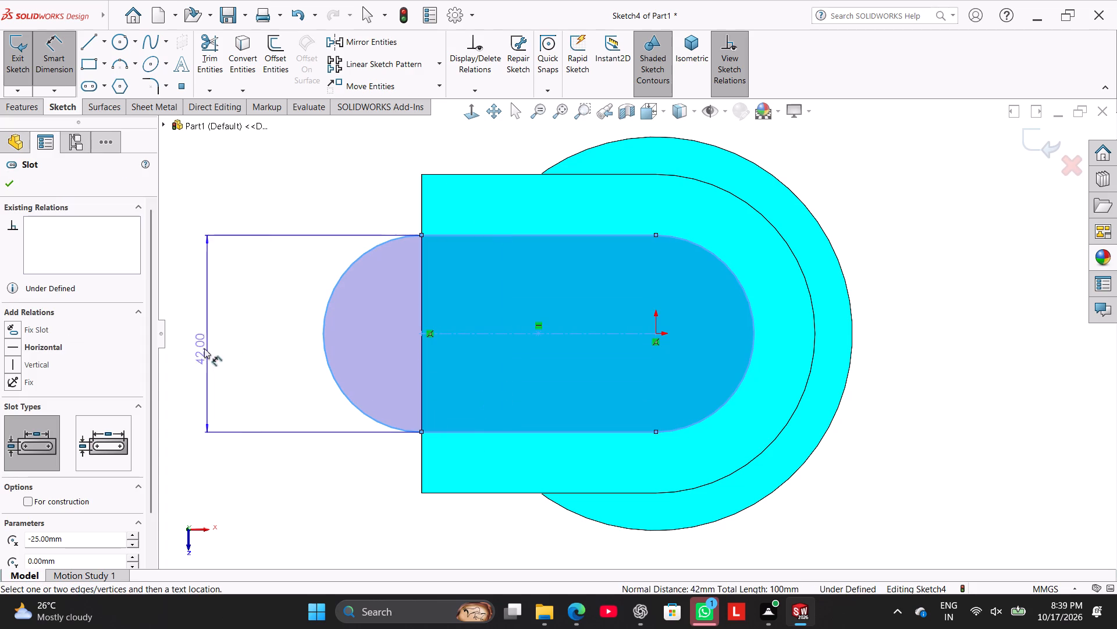
click(268, 345)
text(40)
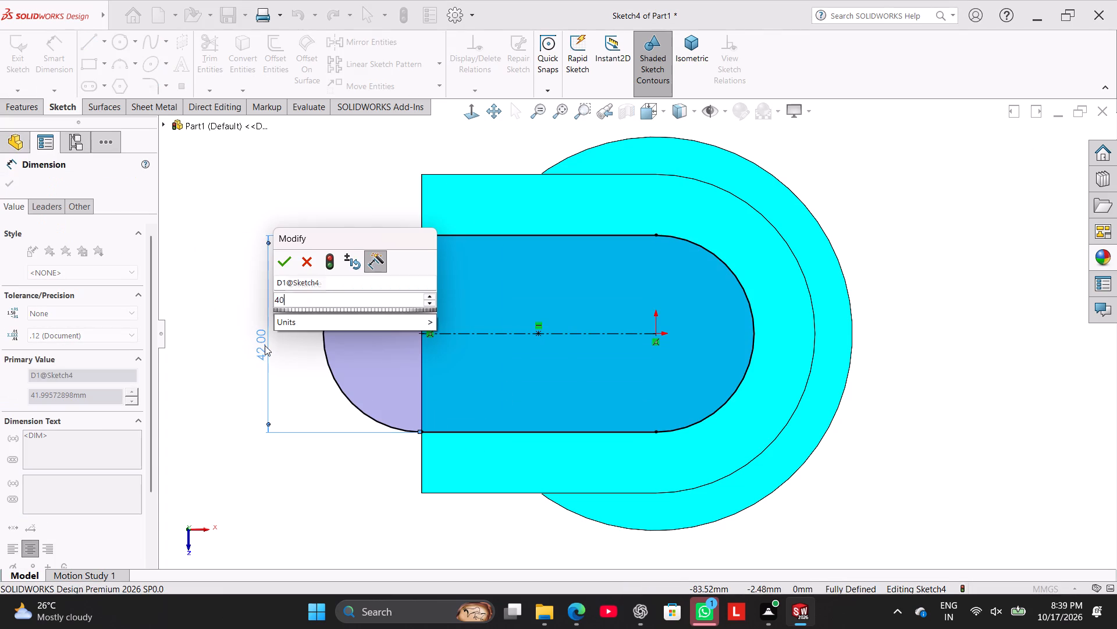
key(Return)
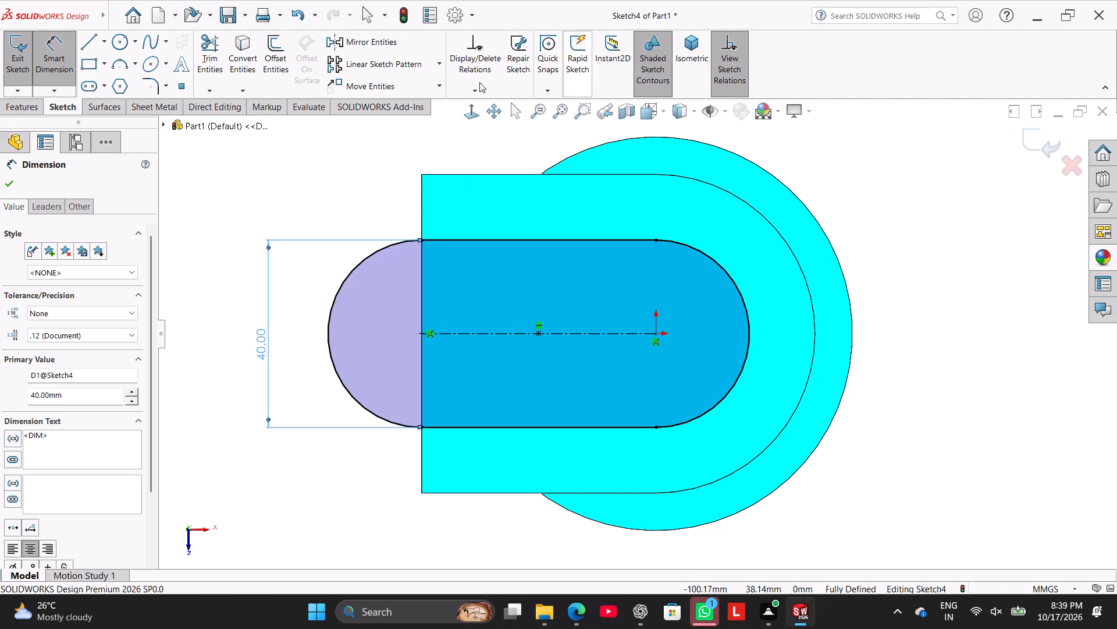
Draw a 40 mm vertical line across the slot along the plate's straight end, joining the far arc's endpoints.
click(93, 36)
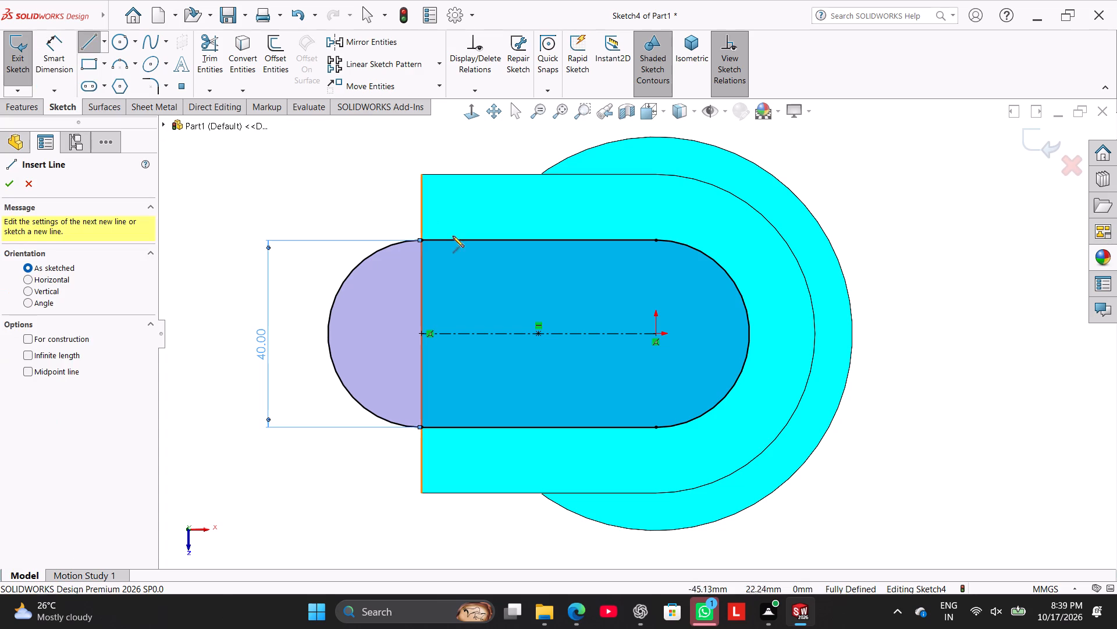
click(421, 241)
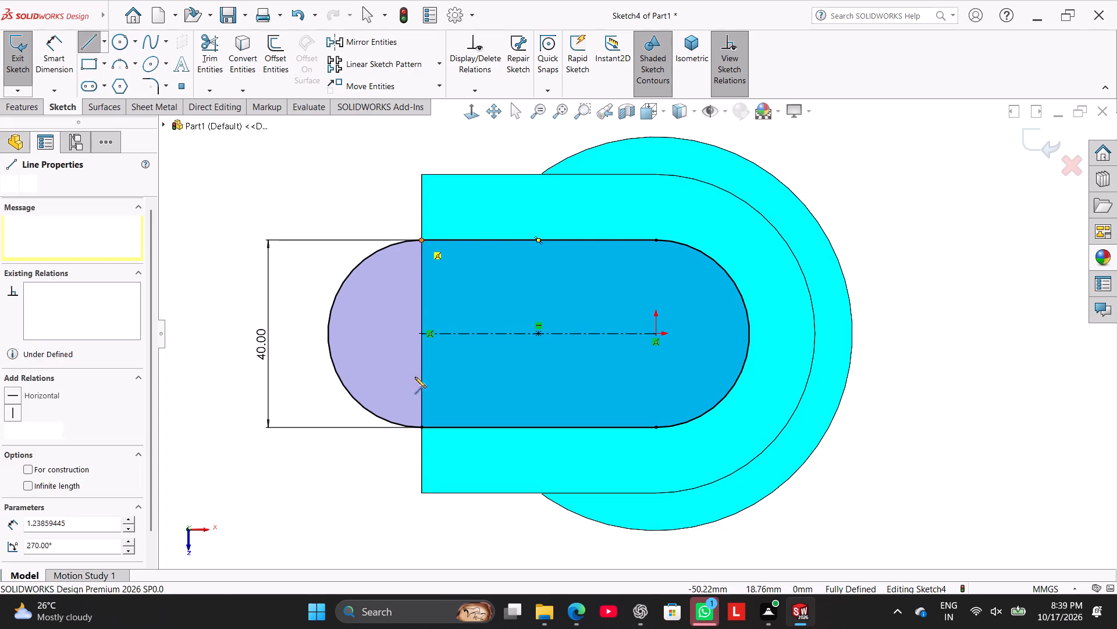
click(424, 427)
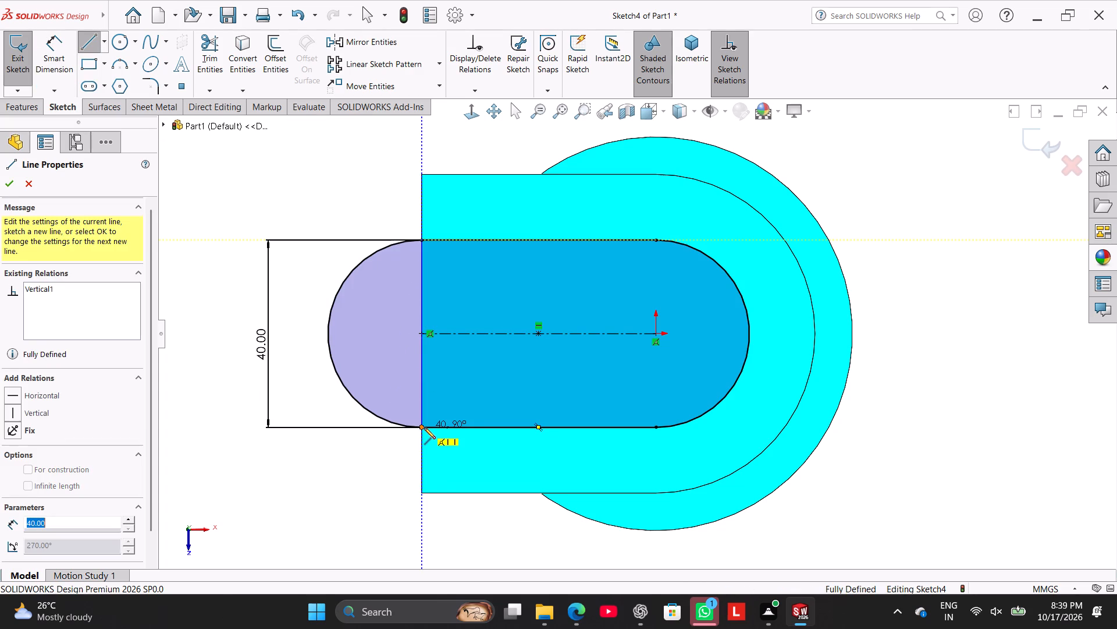
right_click(278, 475)
click(314, 486)
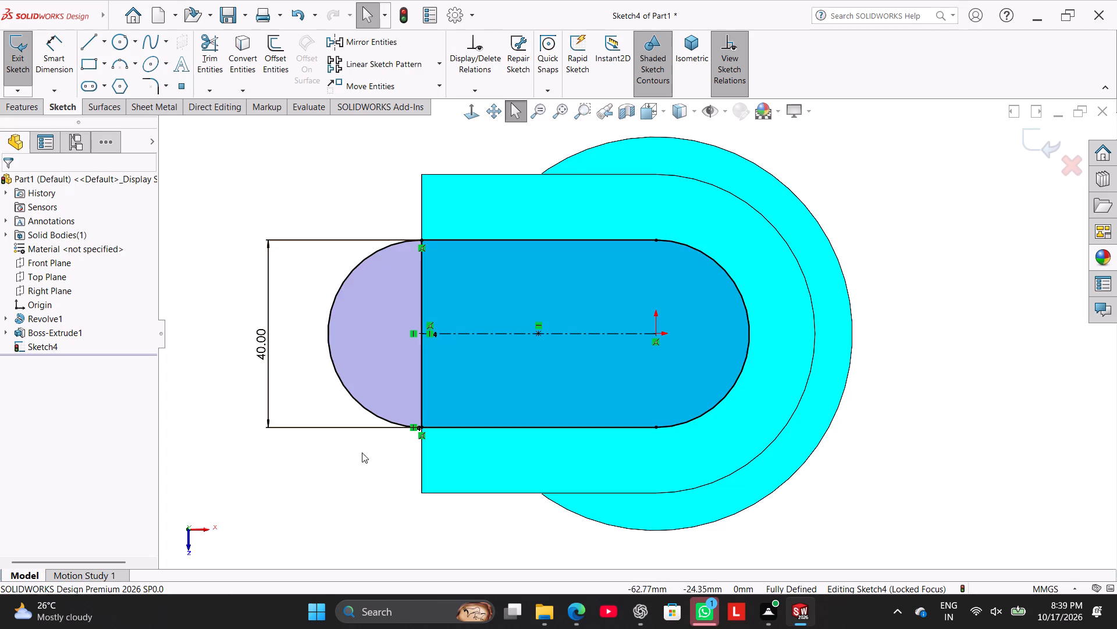
Extrude the slot sketch's region lying within the arm plate 54 mm downward from the plate's top face, merged with the body.
middle_drag(354, 473, 361, 330)
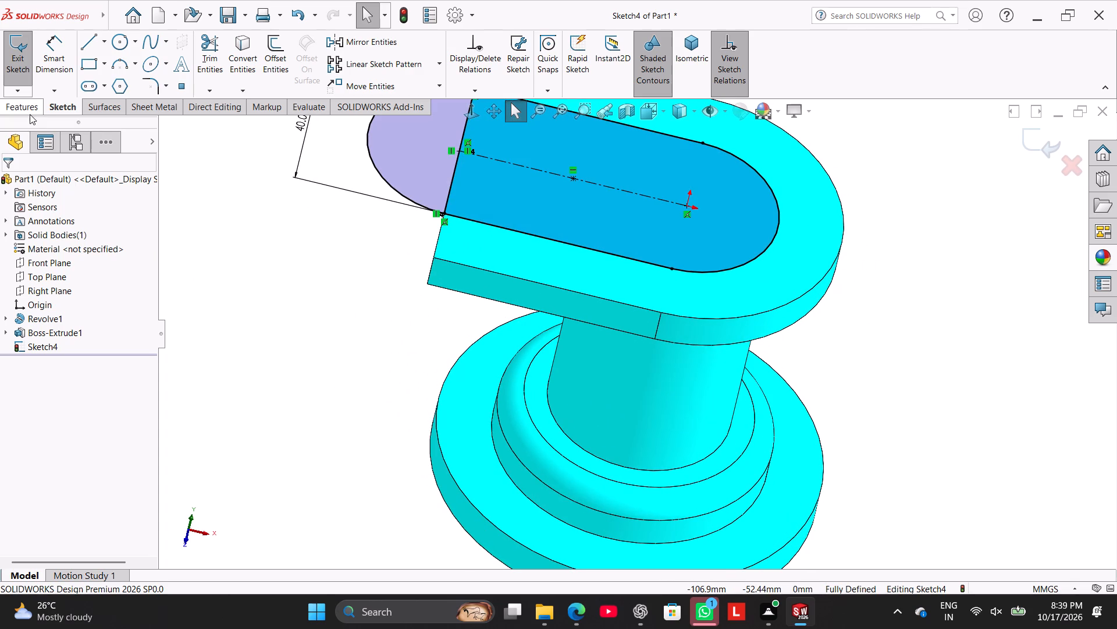
click(29, 112)
click(16, 59)
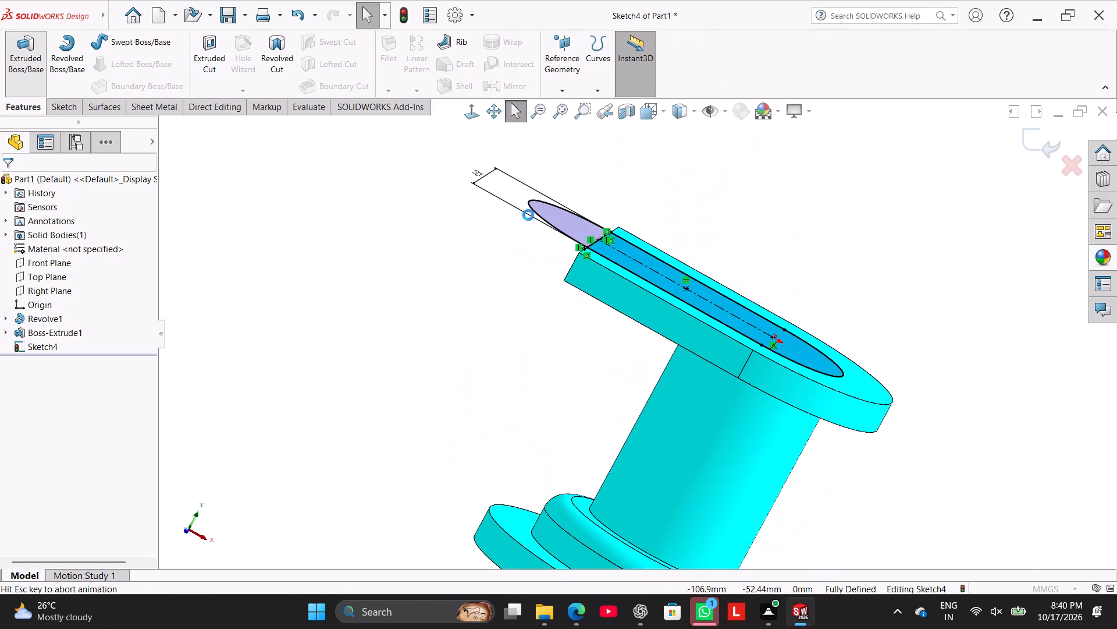
click(645, 264)
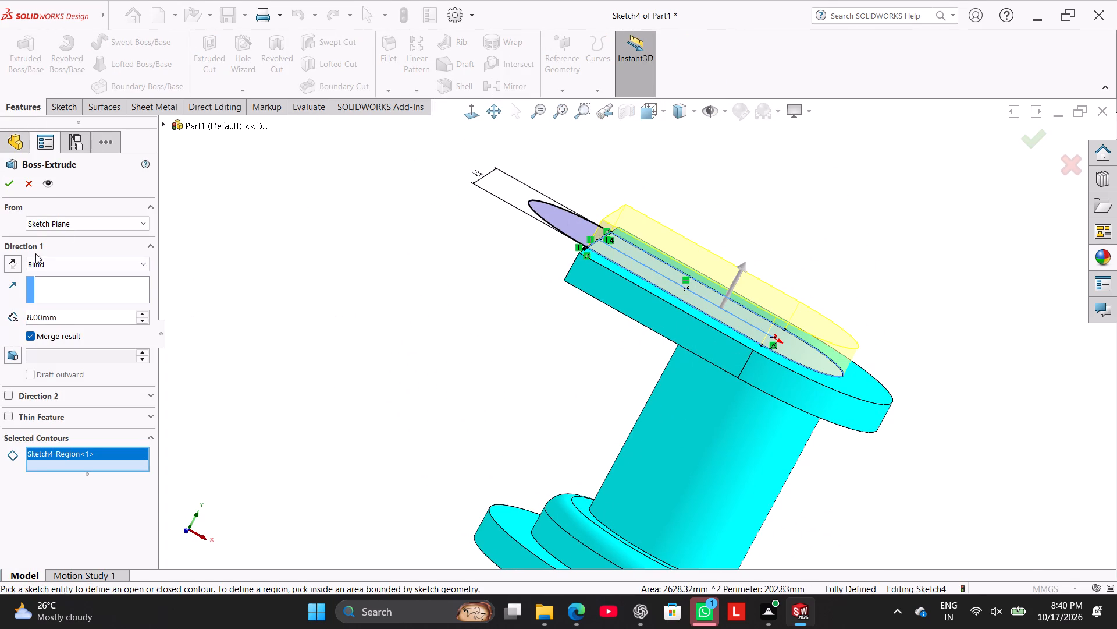
click(15, 265)
double_click(65, 318)
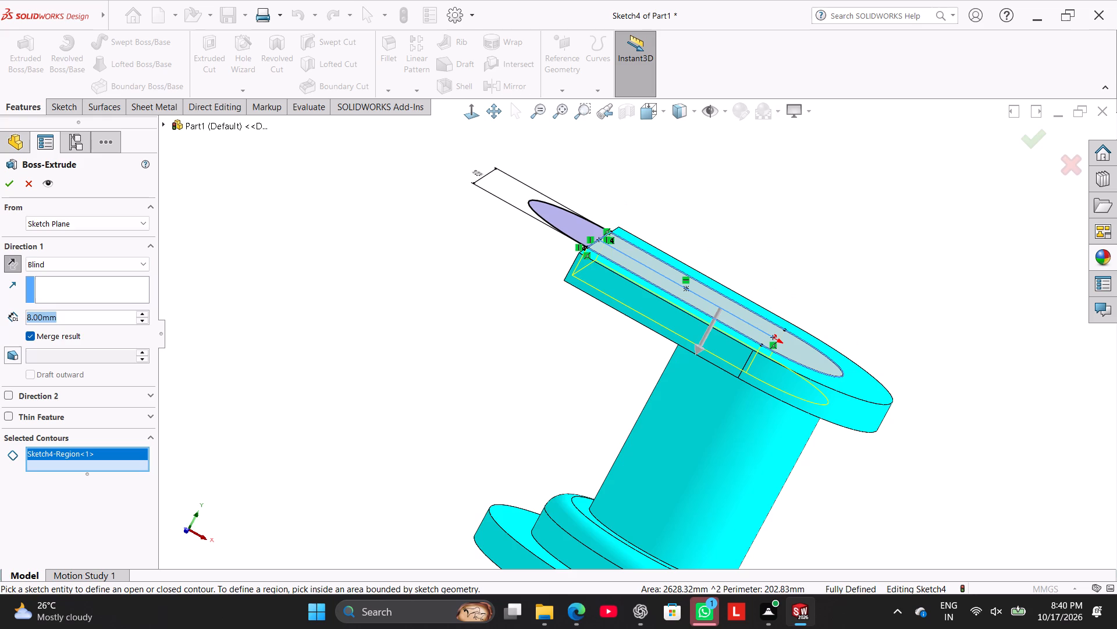
text(54)
key(Return)
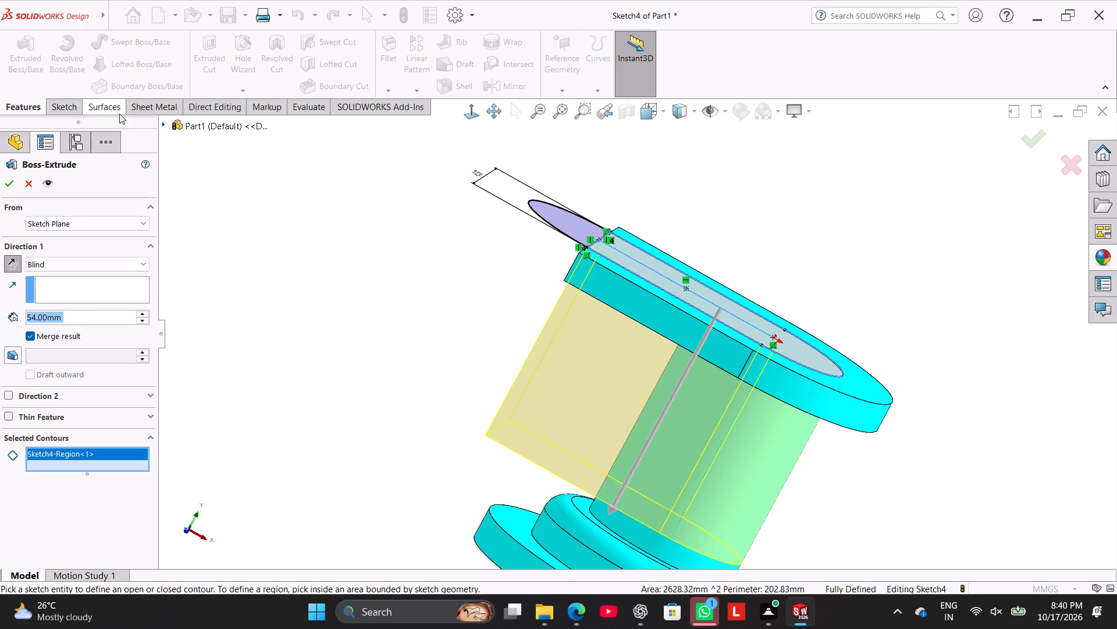
click(11, 186)
click(332, 274)
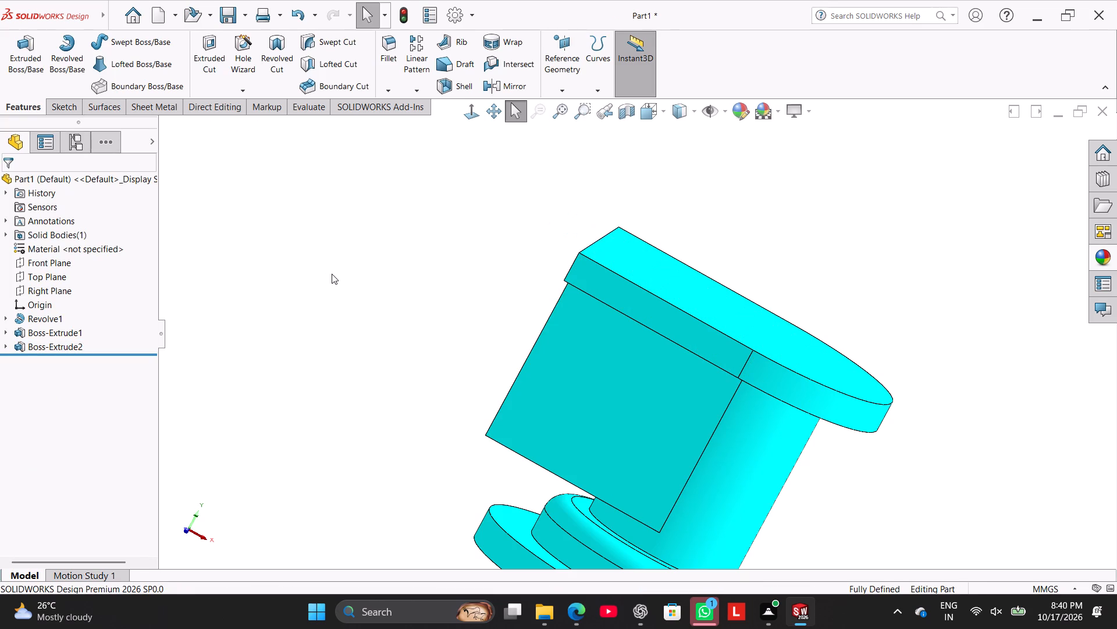
Start a sketch on the new block's flat side face and draw a corner rectangle about 24 by 12 mm from its lower outer corner.
middle_drag(339, 266, 332, 332)
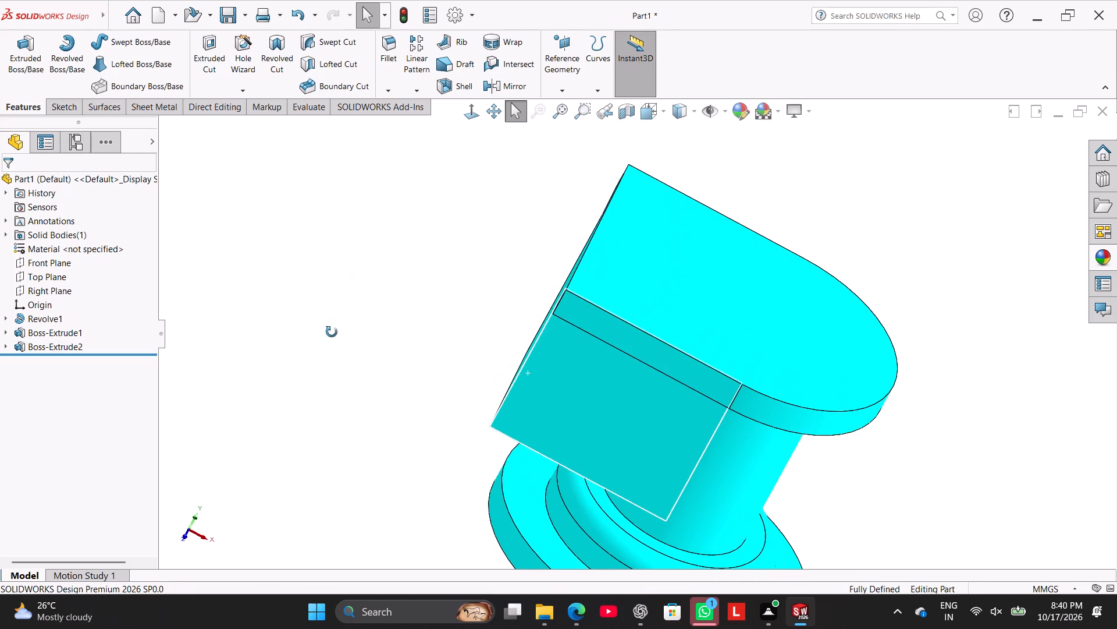
middle_drag(332, 332, 333, 337)
right_drag(328, 349, 560, 257)
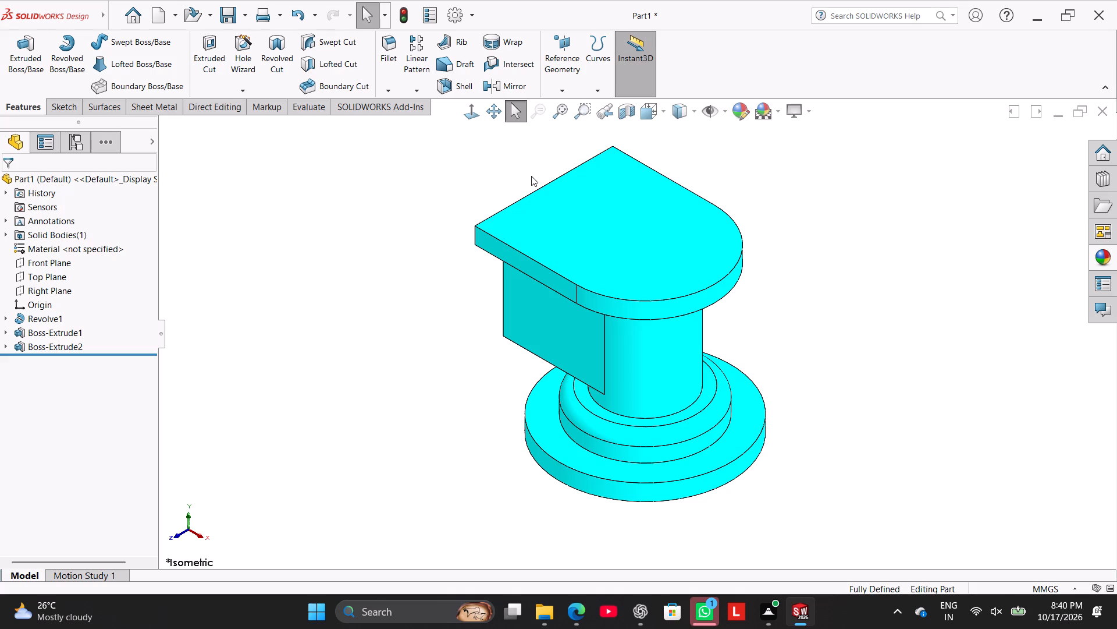
right_click(540, 314)
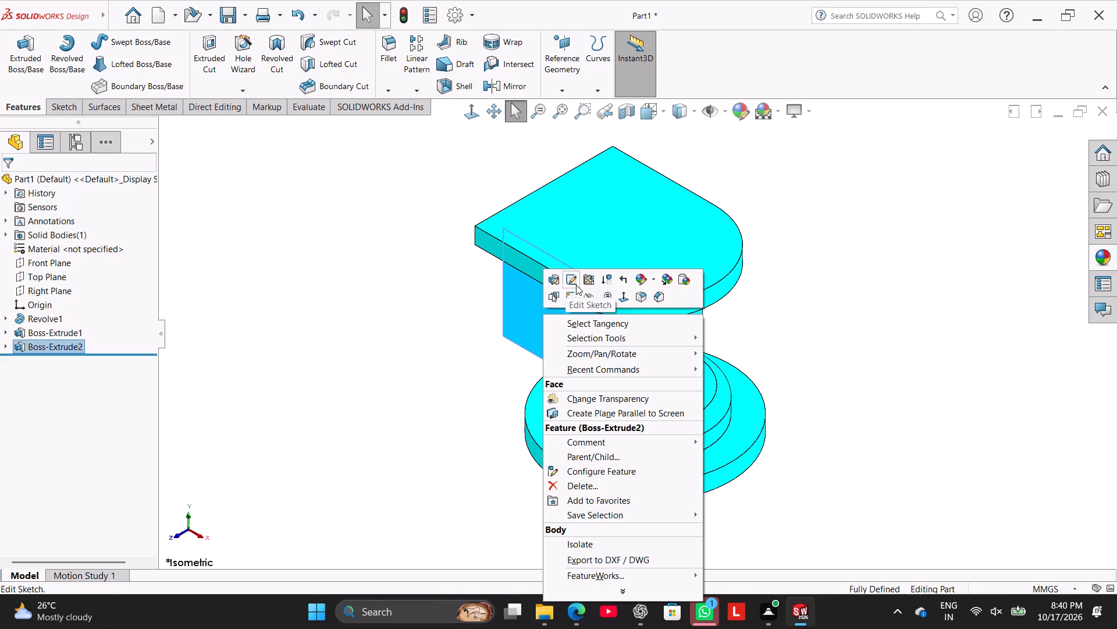
click(567, 299)
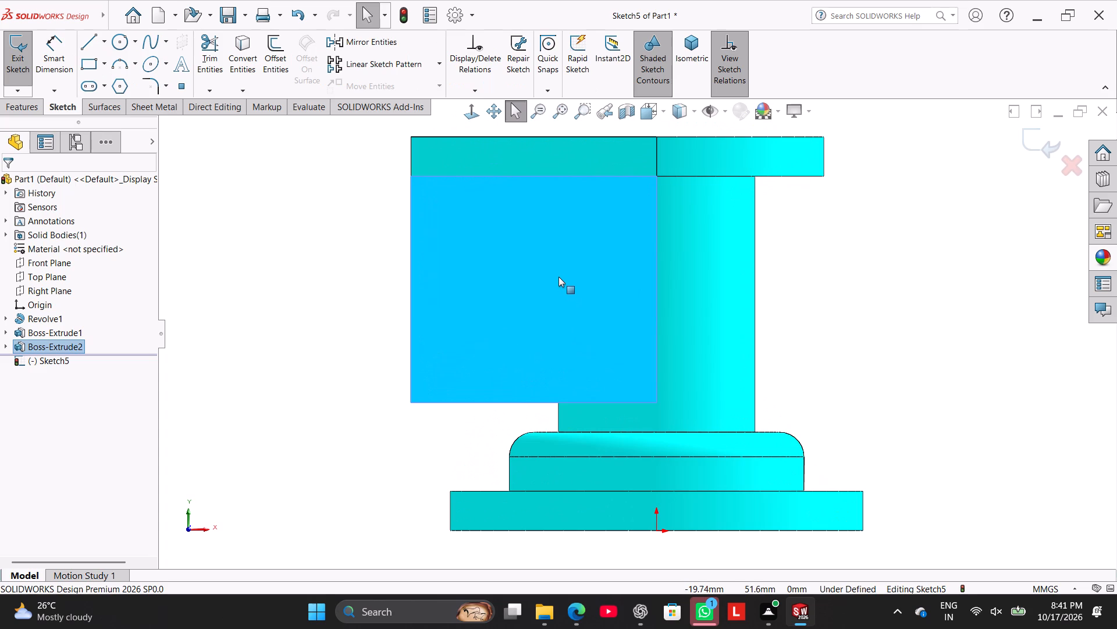
click(104, 63)
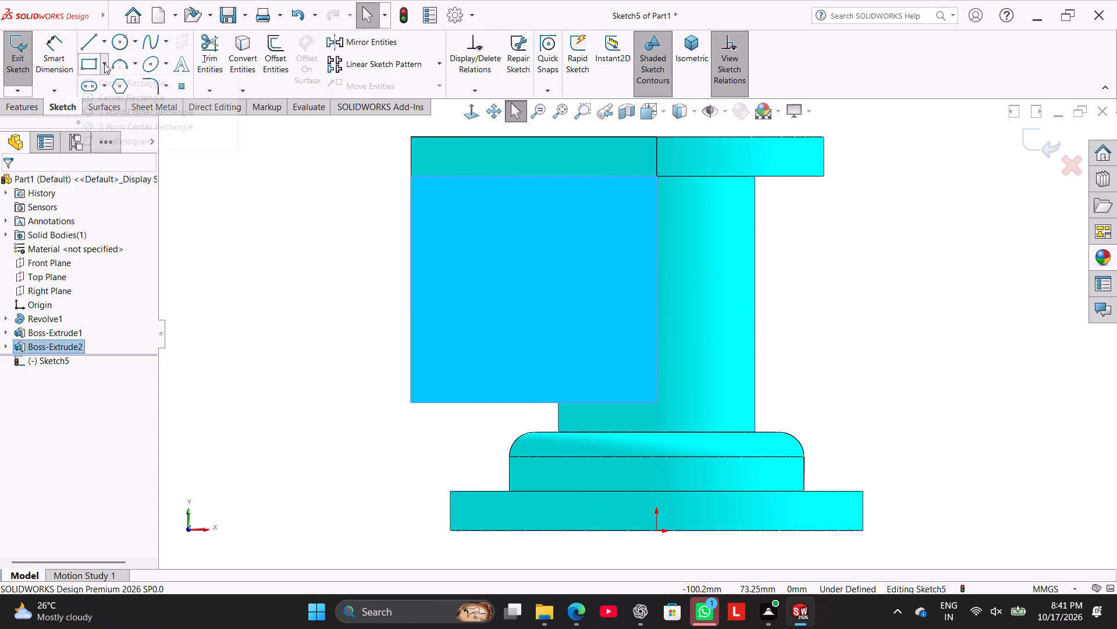
click(116, 82)
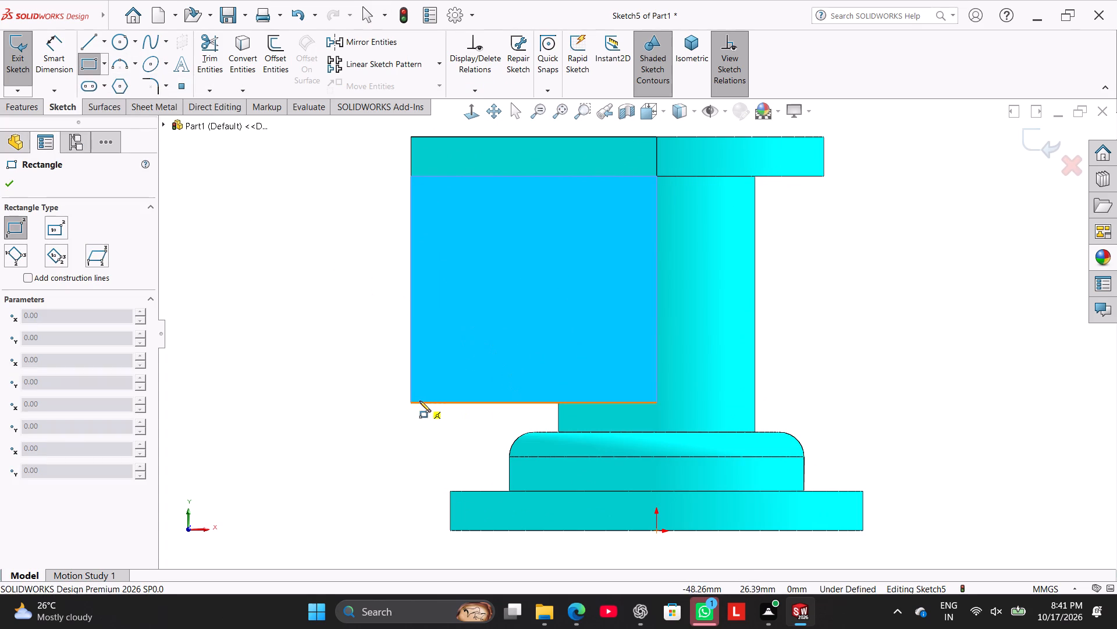
click(410, 401)
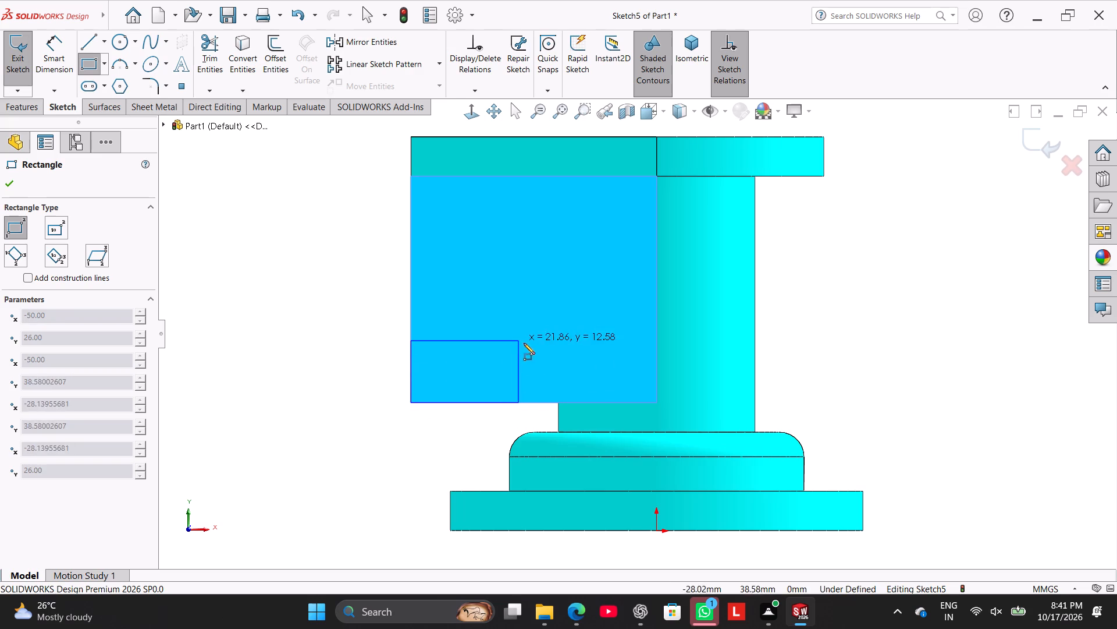
click(527, 345)
right_click(339, 327)
click(367, 335)
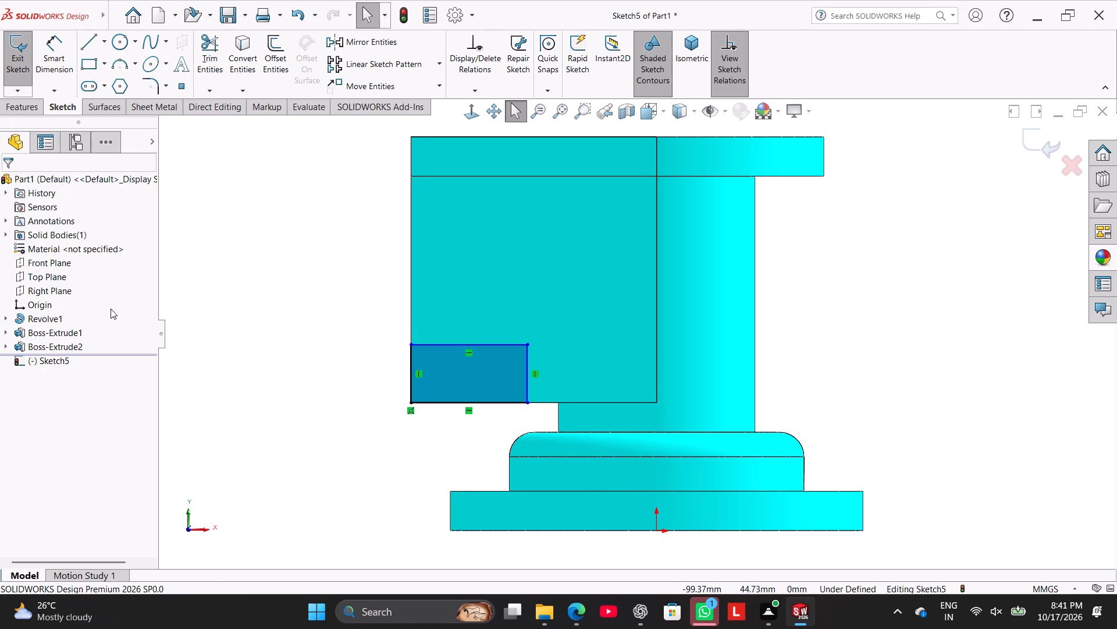
Dimension the rectangle's horizontal width and set it to 20 mm.
click(66, 54)
click(458, 343)
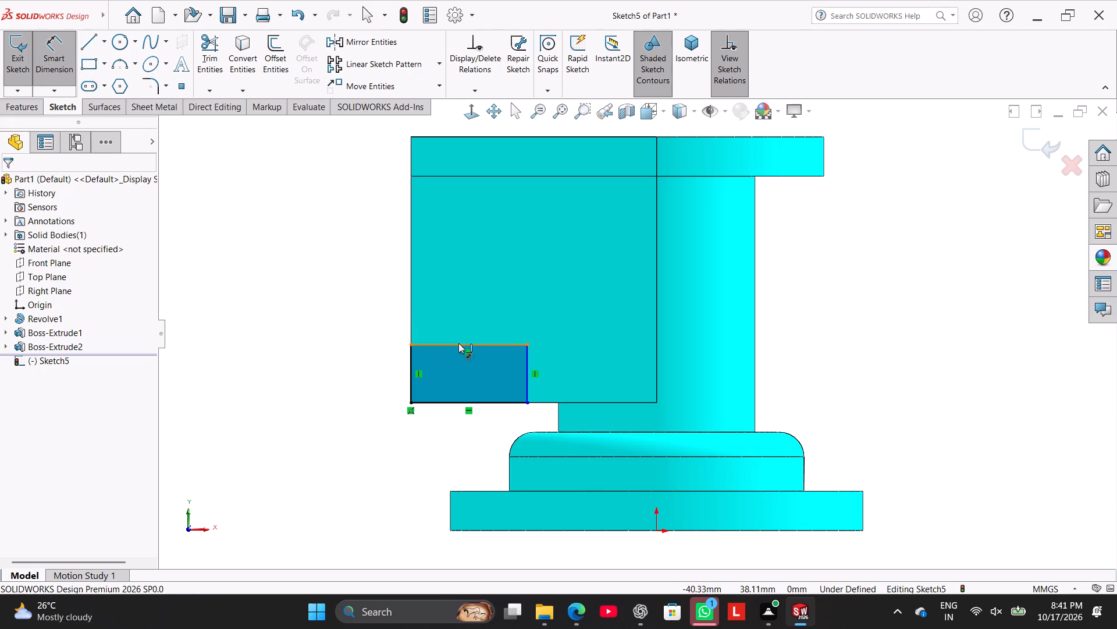
click(465, 291)
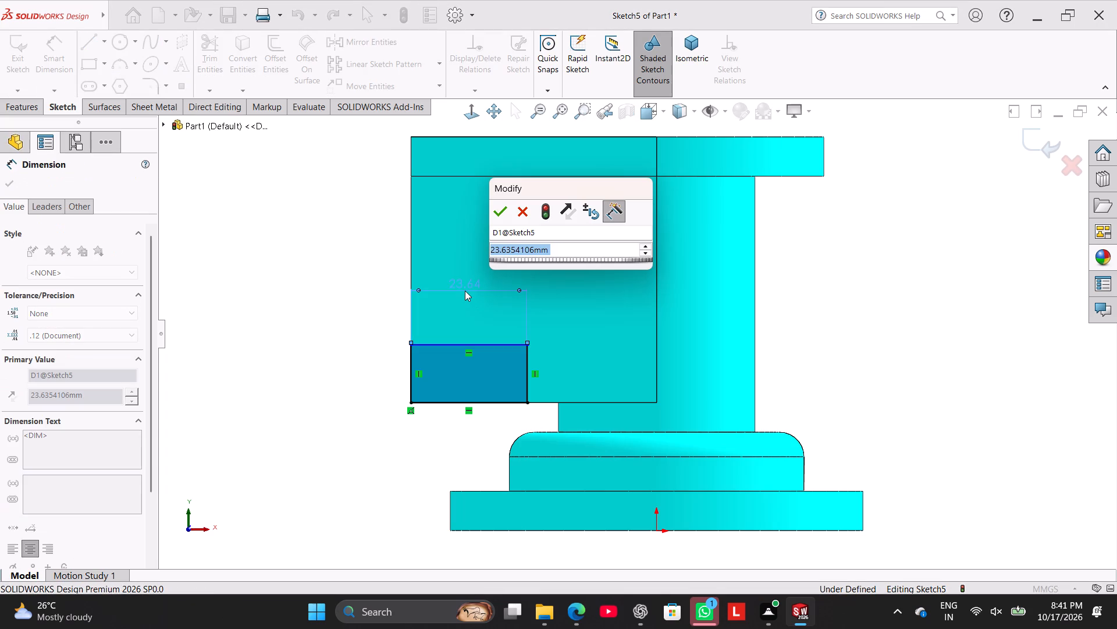
text(20)
key(Return)
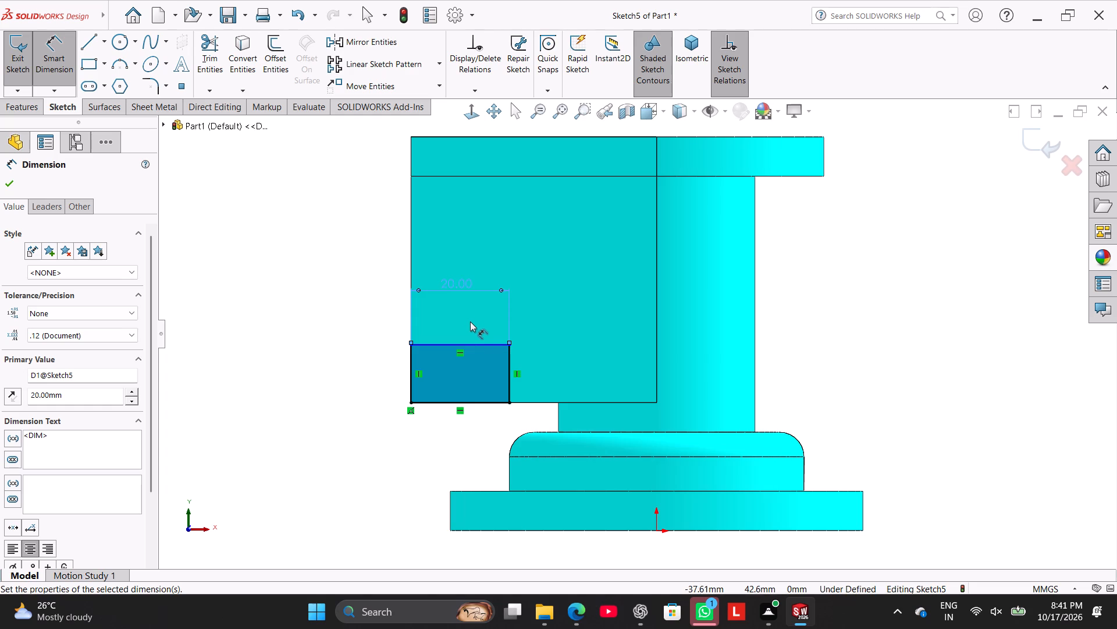
Dimension the vertical distance from the rectangle's top edge to the arm plate's top edge and set it to 44 mm.
click(491, 342)
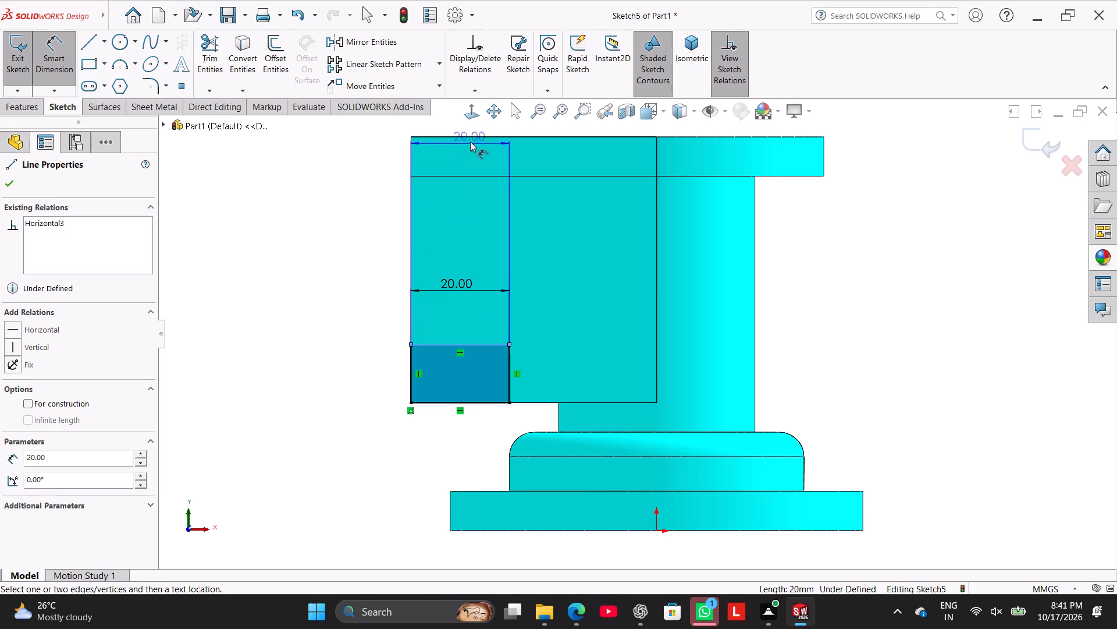
click(475, 139)
click(353, 226)
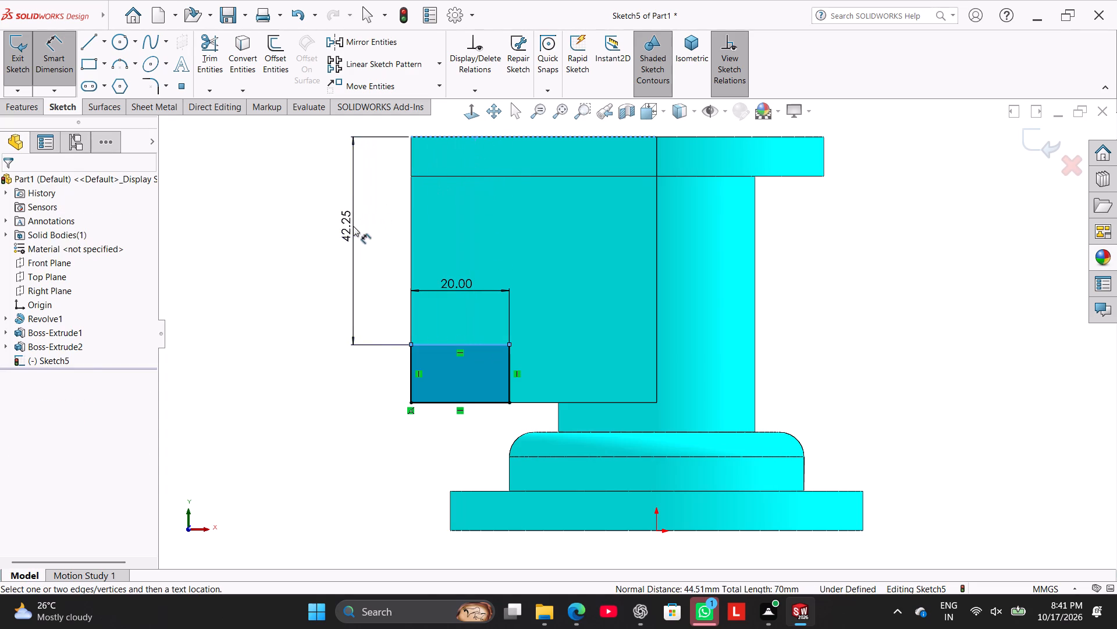
text(444)
key(BackSpace)
key(Return)
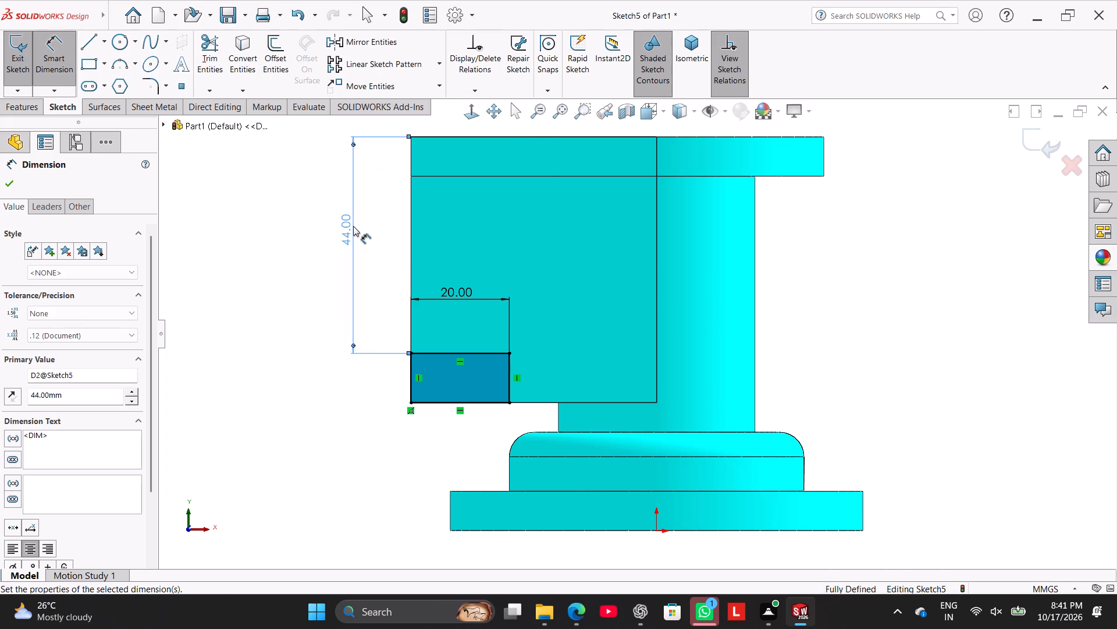
right_click(298, 341)
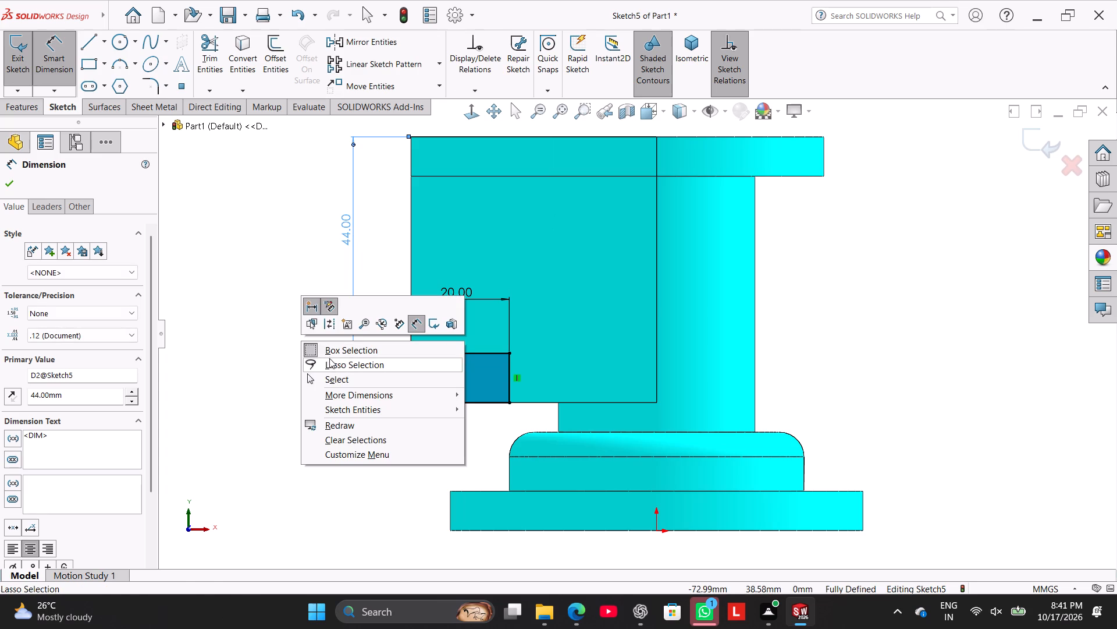
click(342, 383)
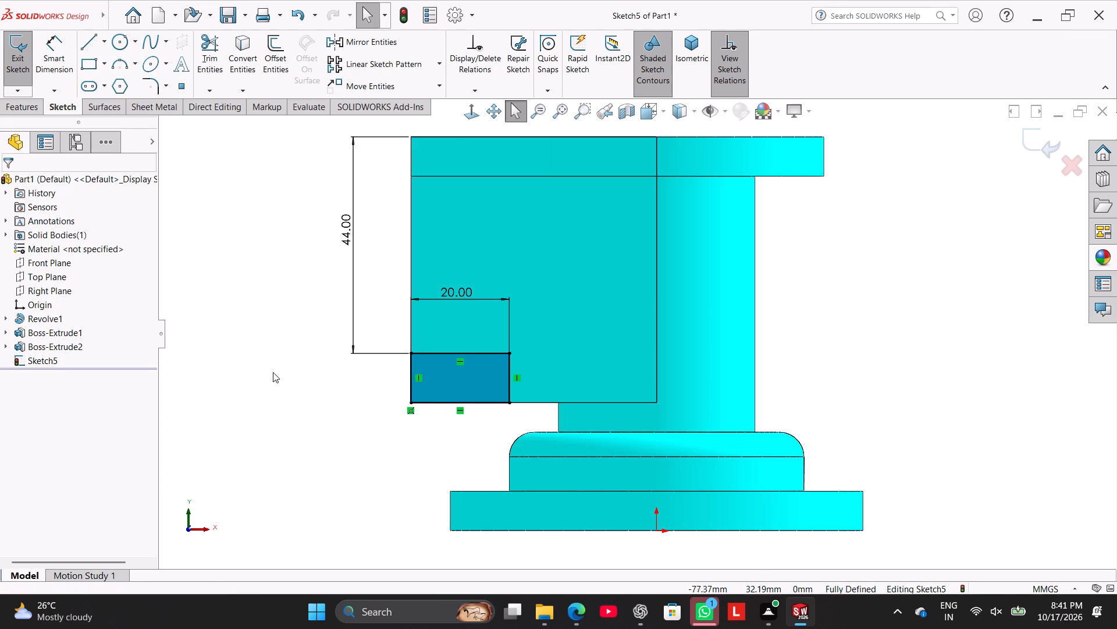
Cut-extrude the rectangle to a blind depth of 54 mm through the block, notching its lower outer corner.
click(23, 108)
click(214, 62)
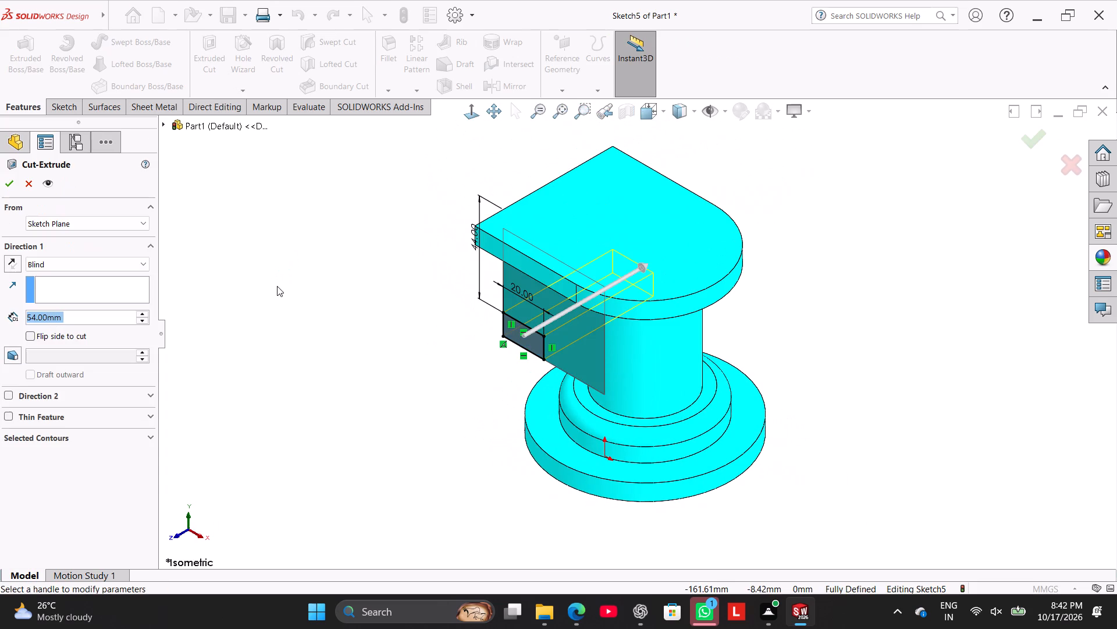
click(2, 185)
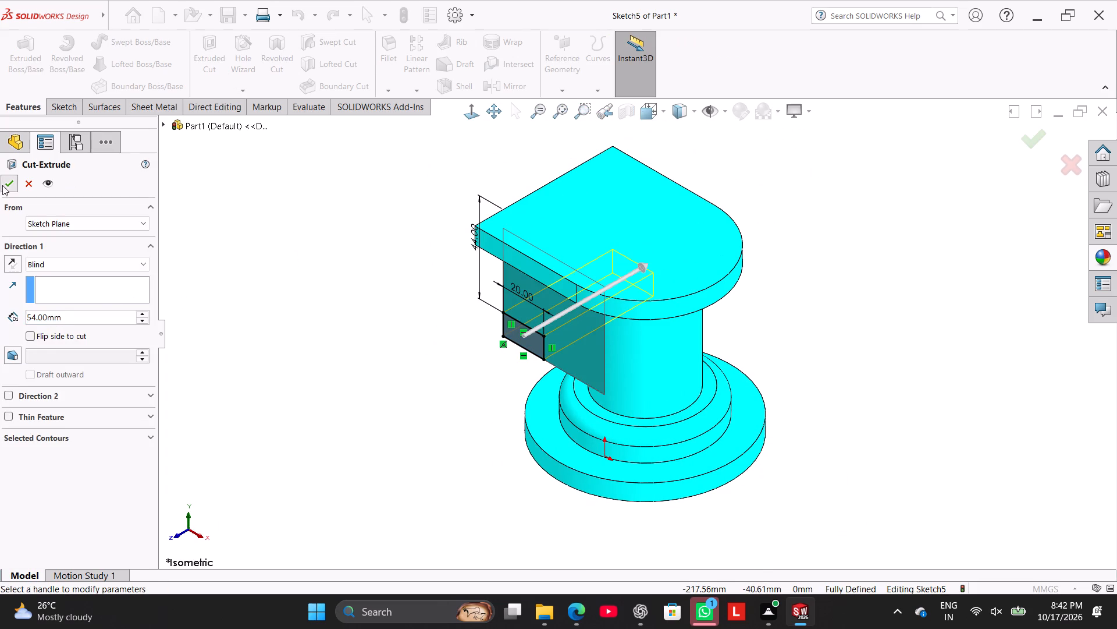
click(296, 257)
Start a new sketch on the Front Plane.
right_drag(287, 333, 463, 239)
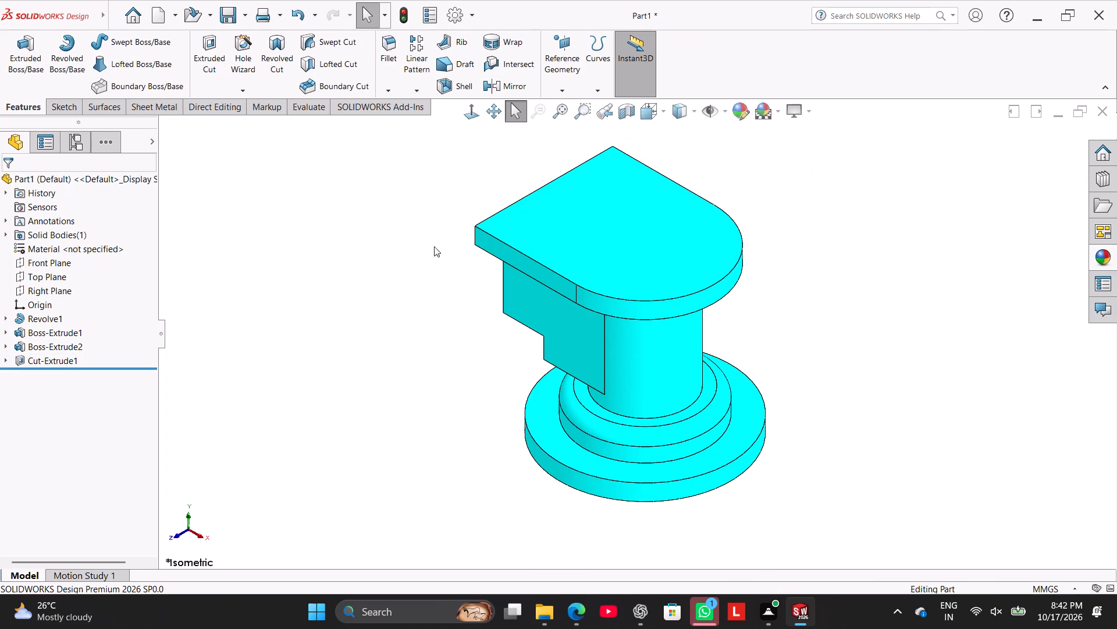
middle_drag(424, 316, 507, 371)
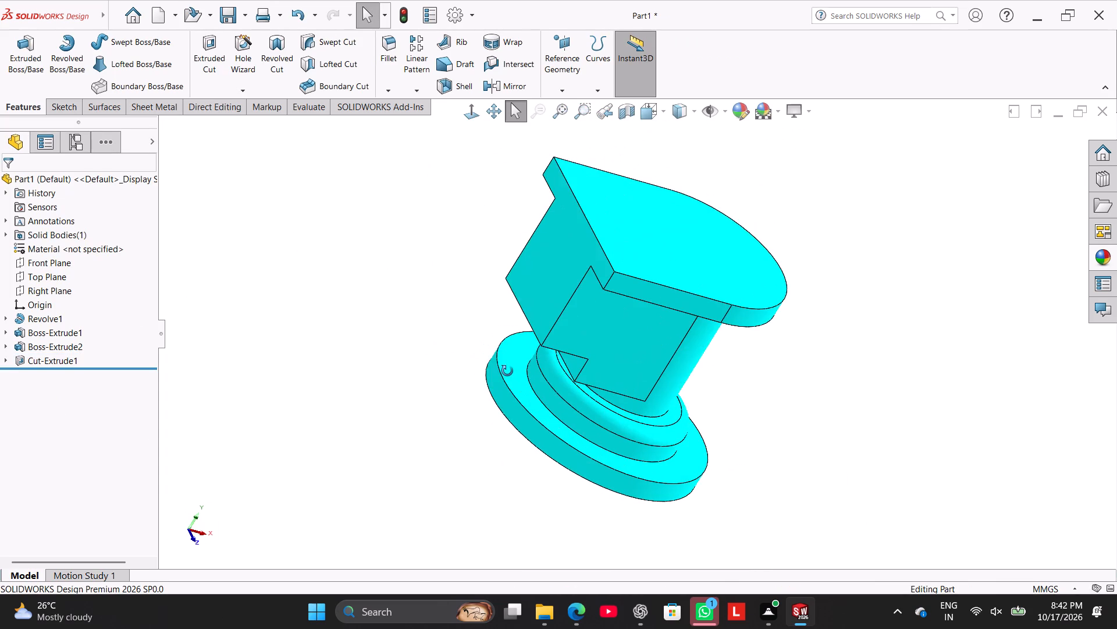
middle_drag(507, 371, 505, 371)
right_drag(375, 391, 537, 287)
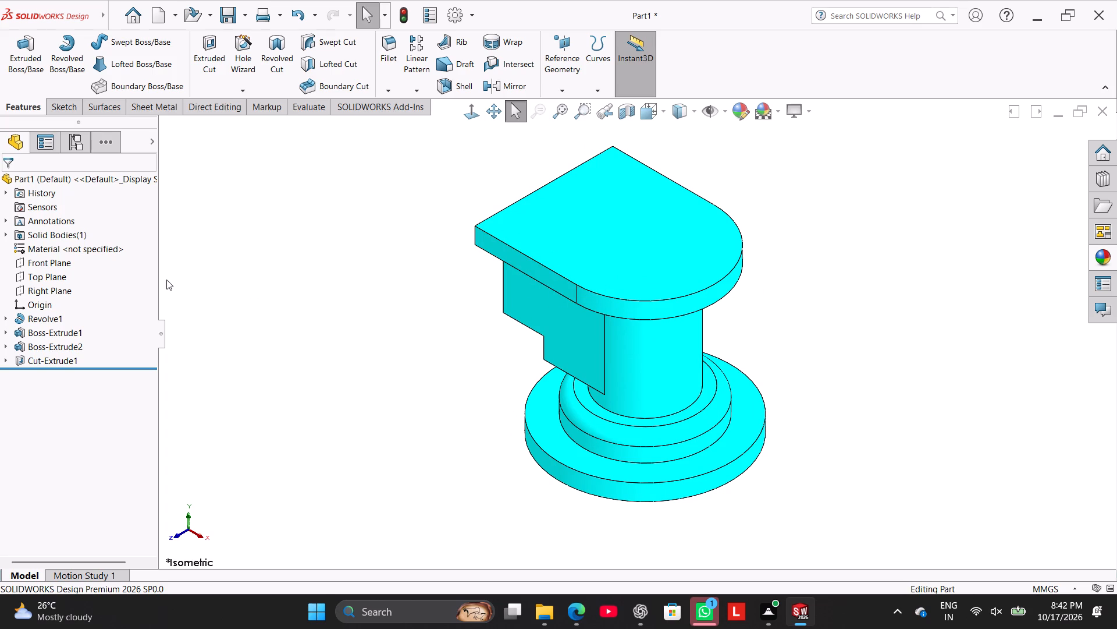
click(51, 262)
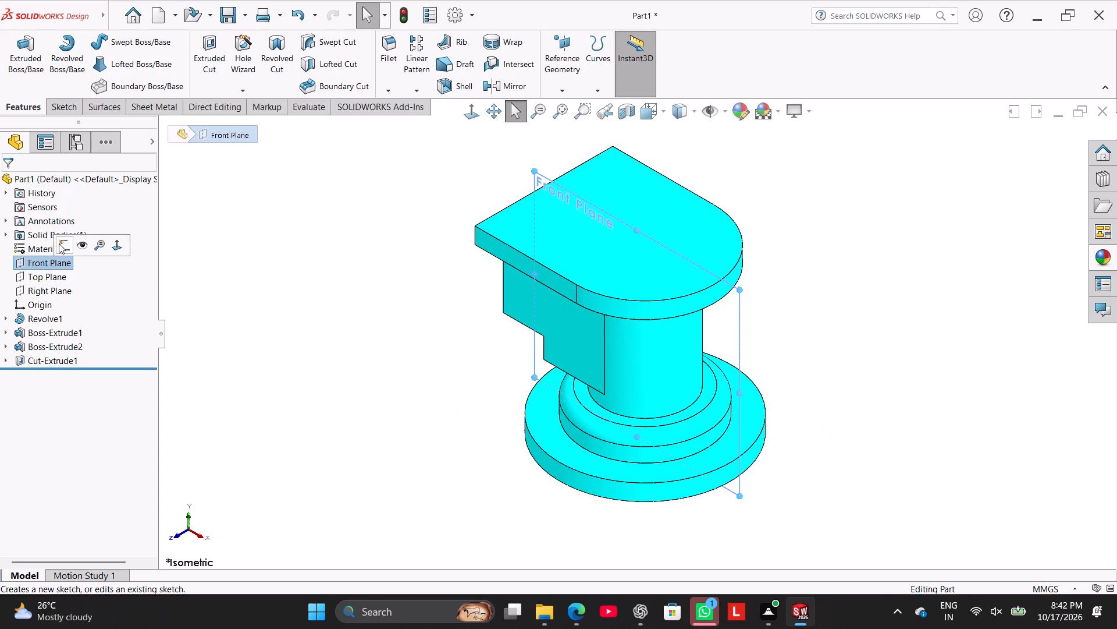
click(59, 243)
click(315, 284)
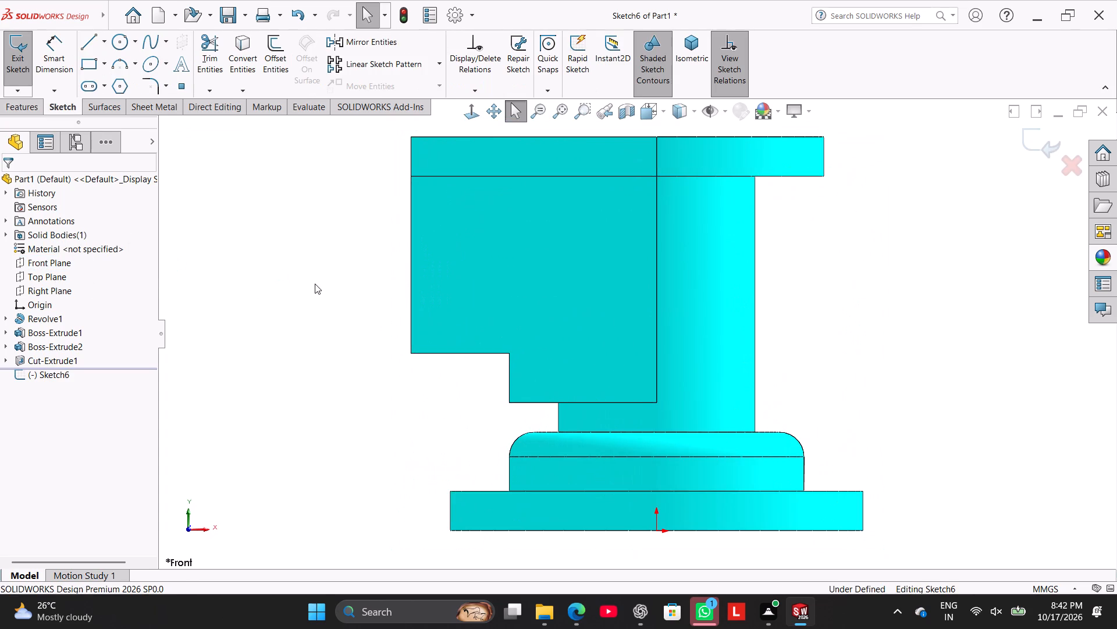
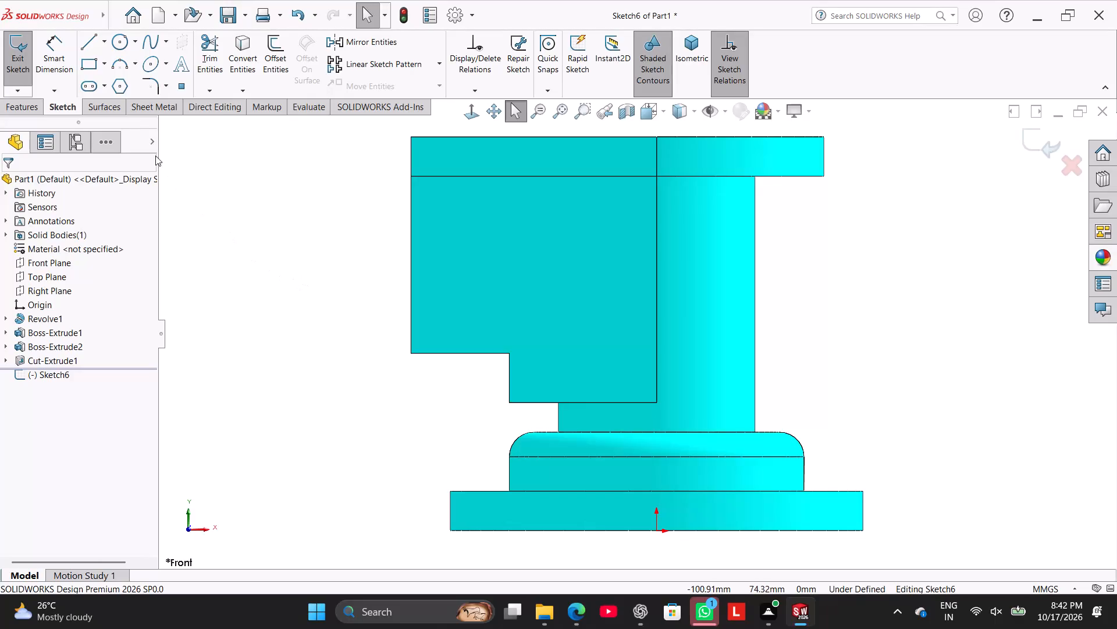
Sketch a circle of about 10 mm radius on the front face of the block beneath the arm plate.
click(113, 44)
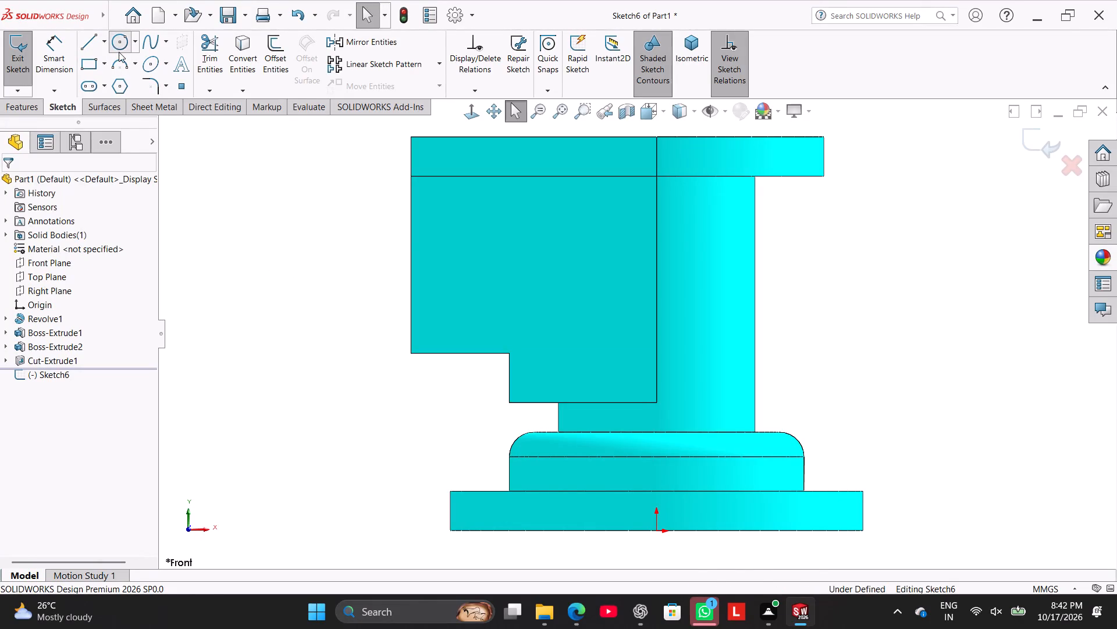
click(522, 257)
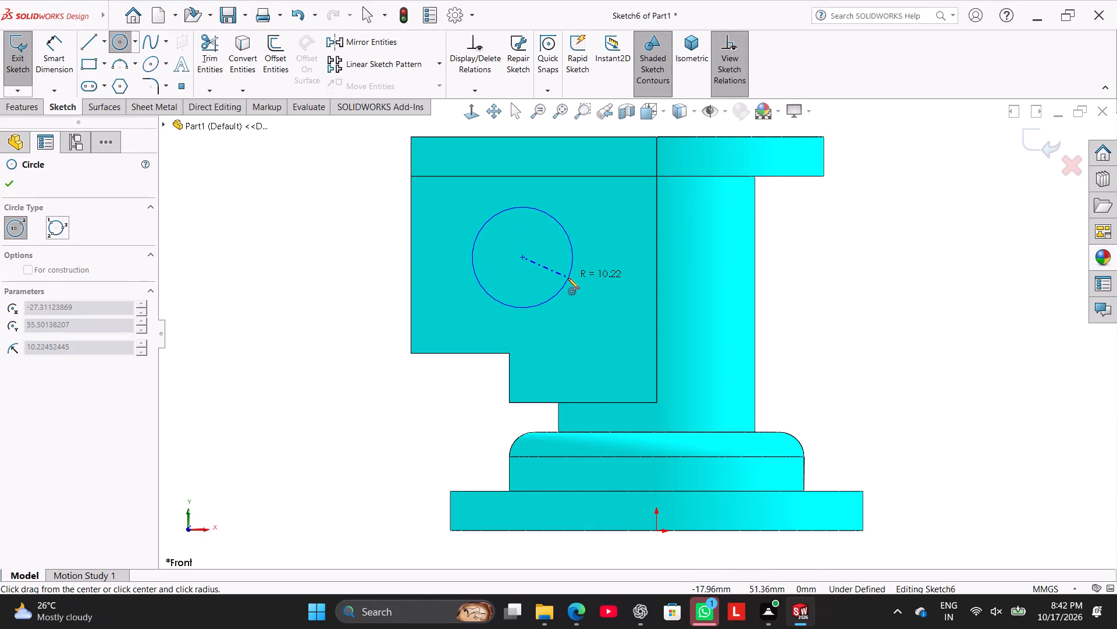
click(568, 278)
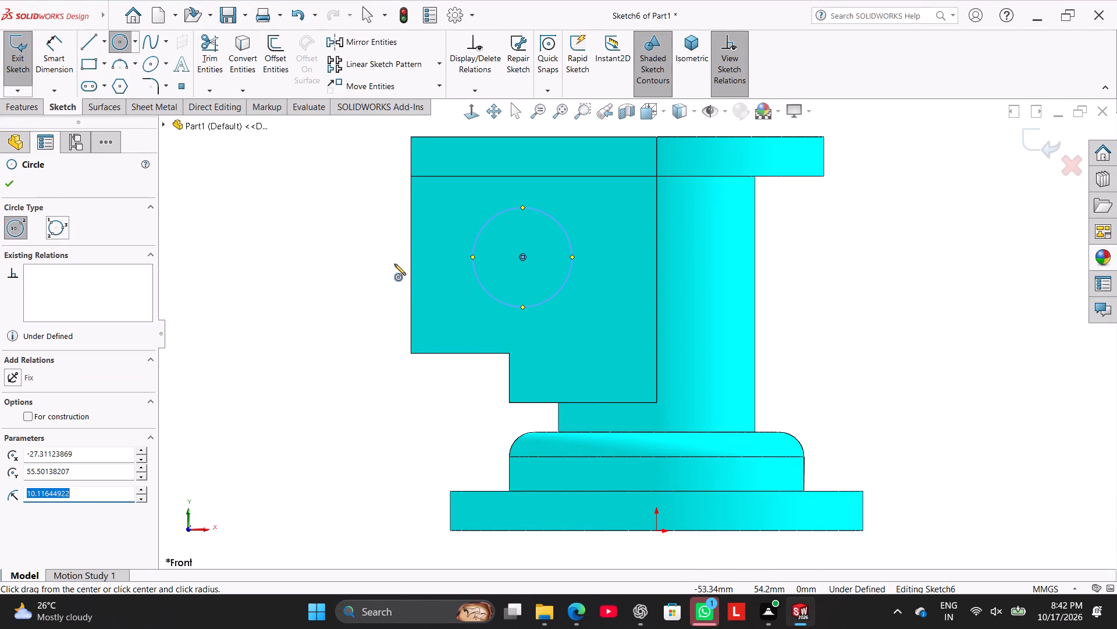
right_click(316, 266)
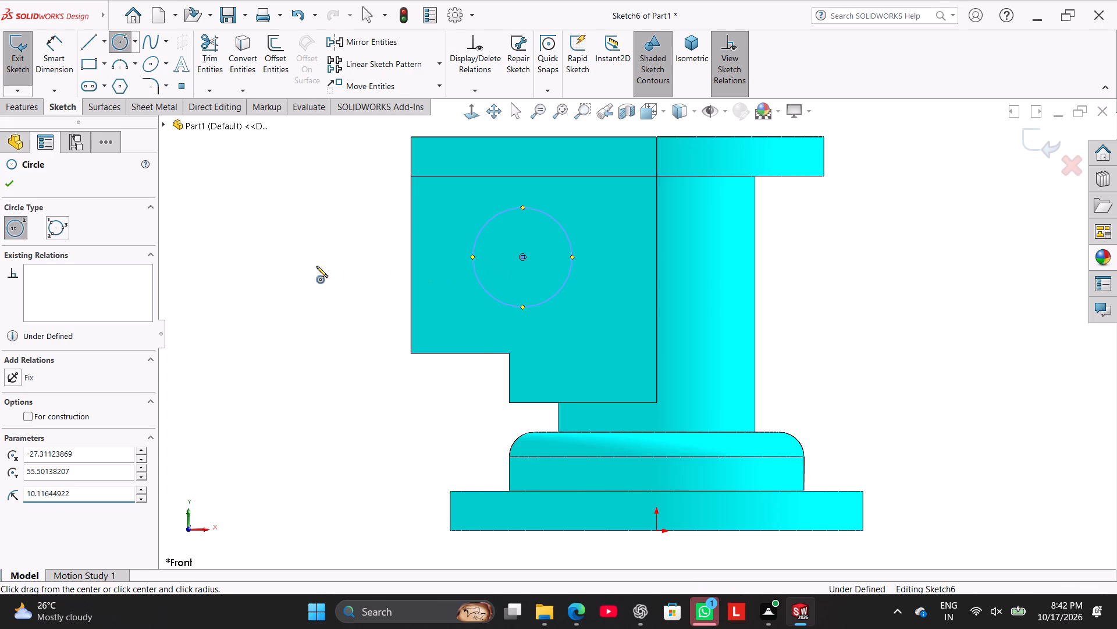
click(342, 278)
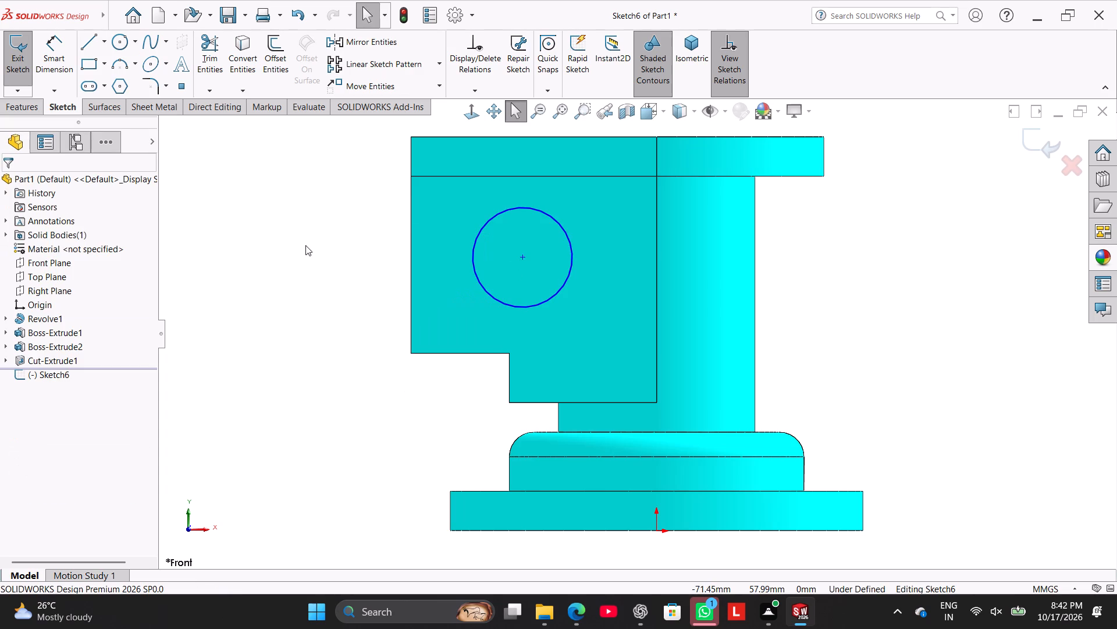
Dimension the vertical distance from the circle's centre to the base flange's bottom edge and set it to 48 mm.
click(72, 63)
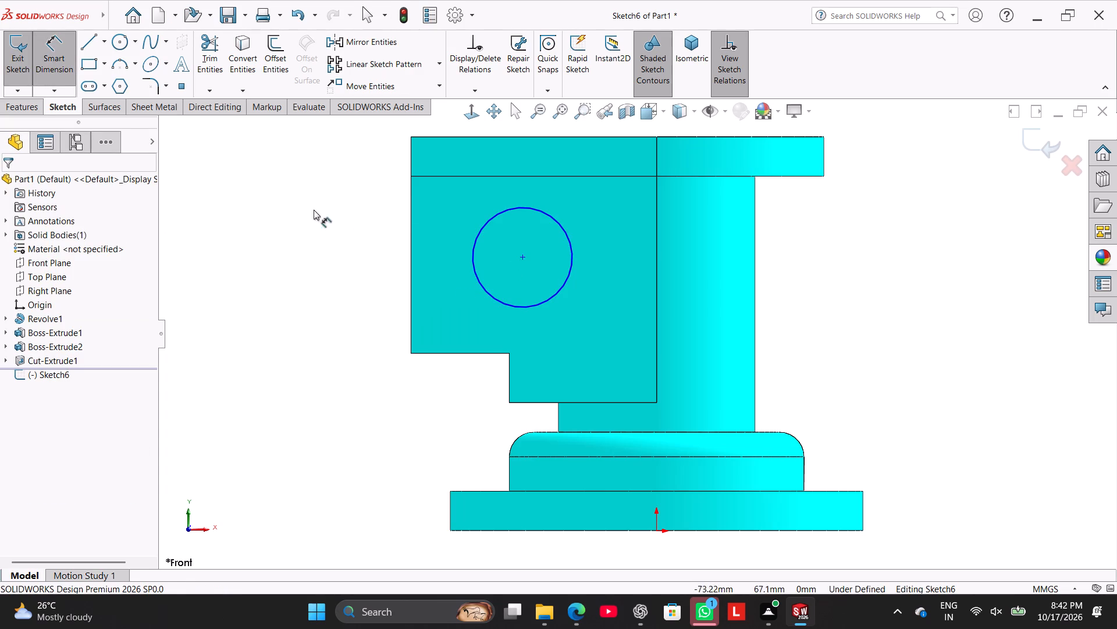
click(523, 257)
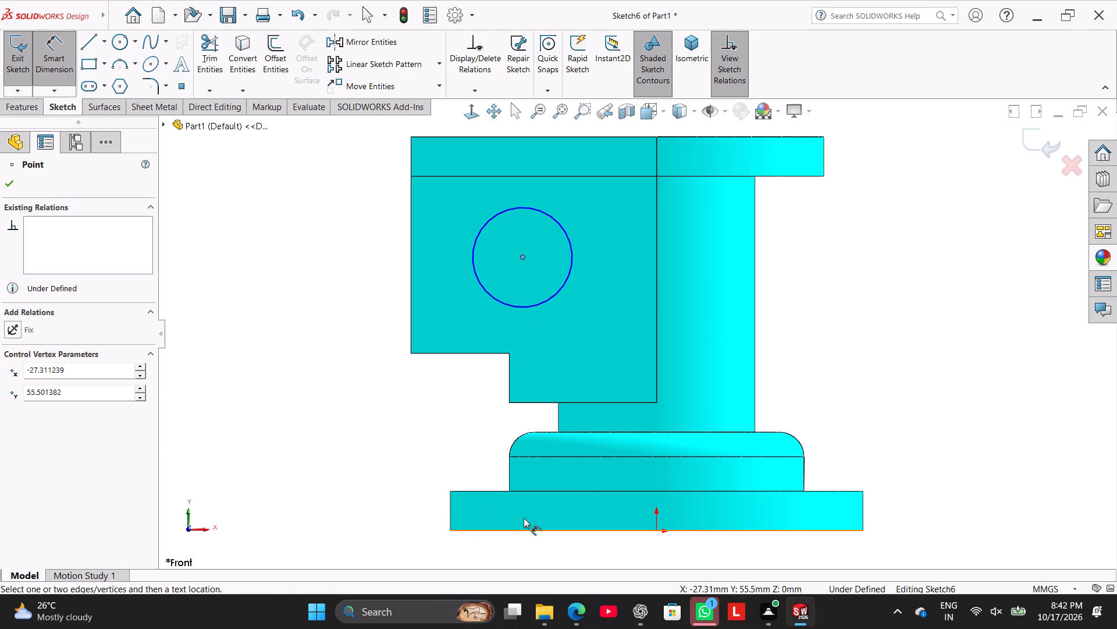
click(561, 532)
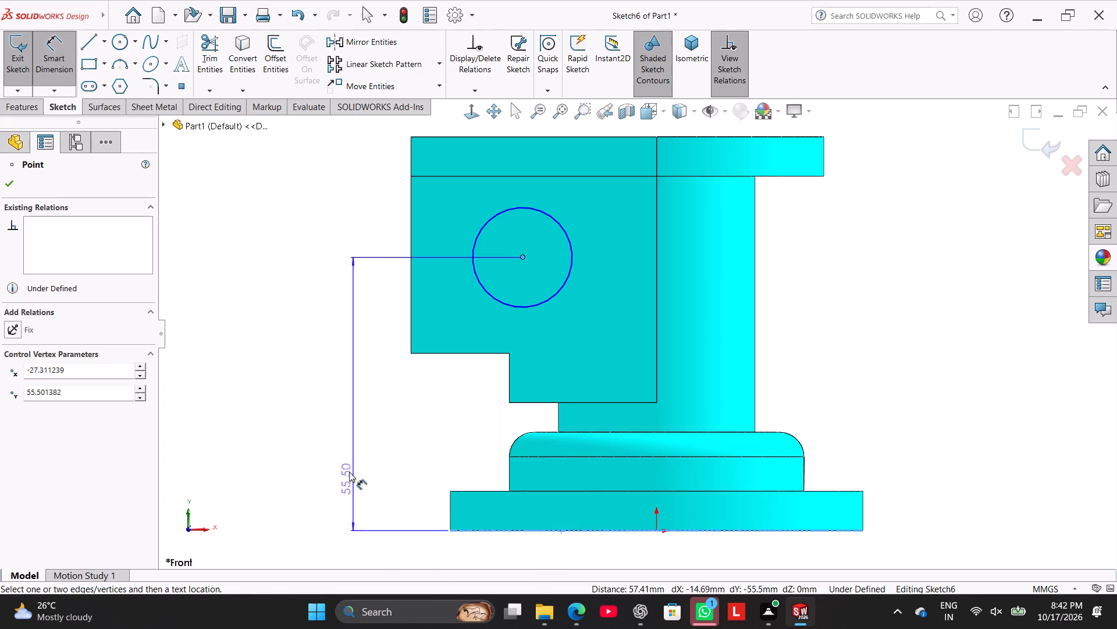
click(371, 388)
text(48)
click(386, 304)
click(326, 306)
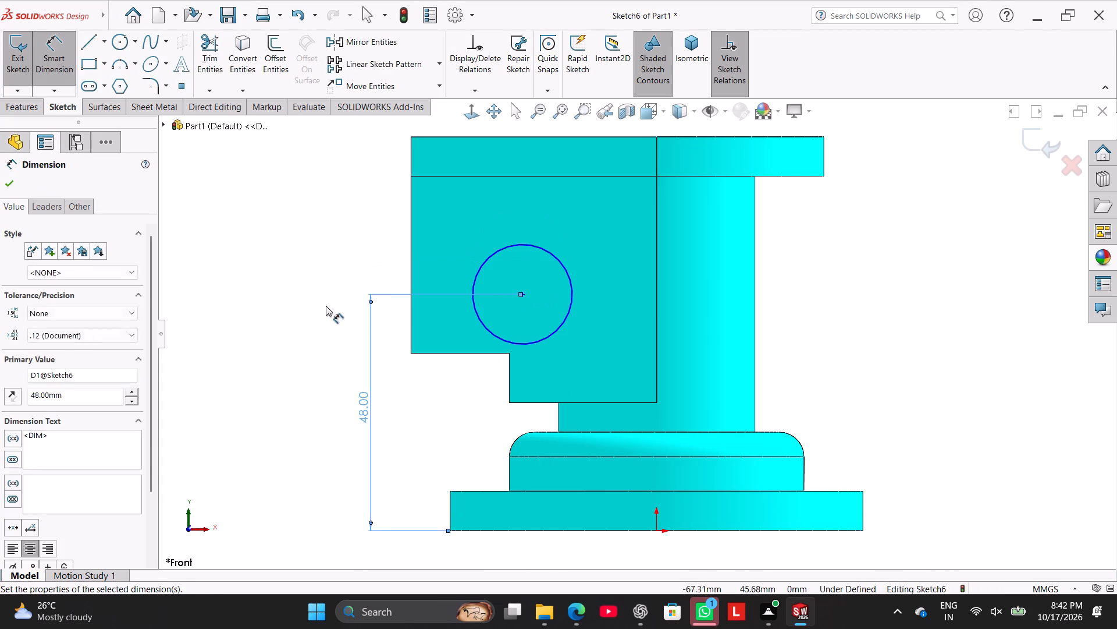
Dimension the circle's diameter and set it to 30 mm.
click(487, 261)
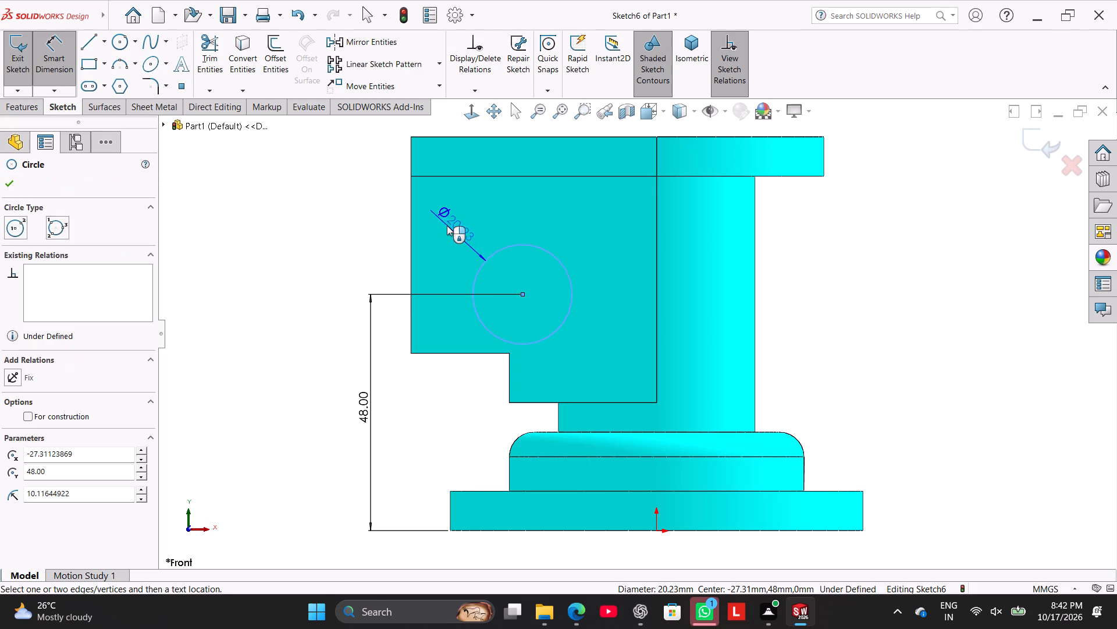
click(354, 200)
text(30)
key(Return)
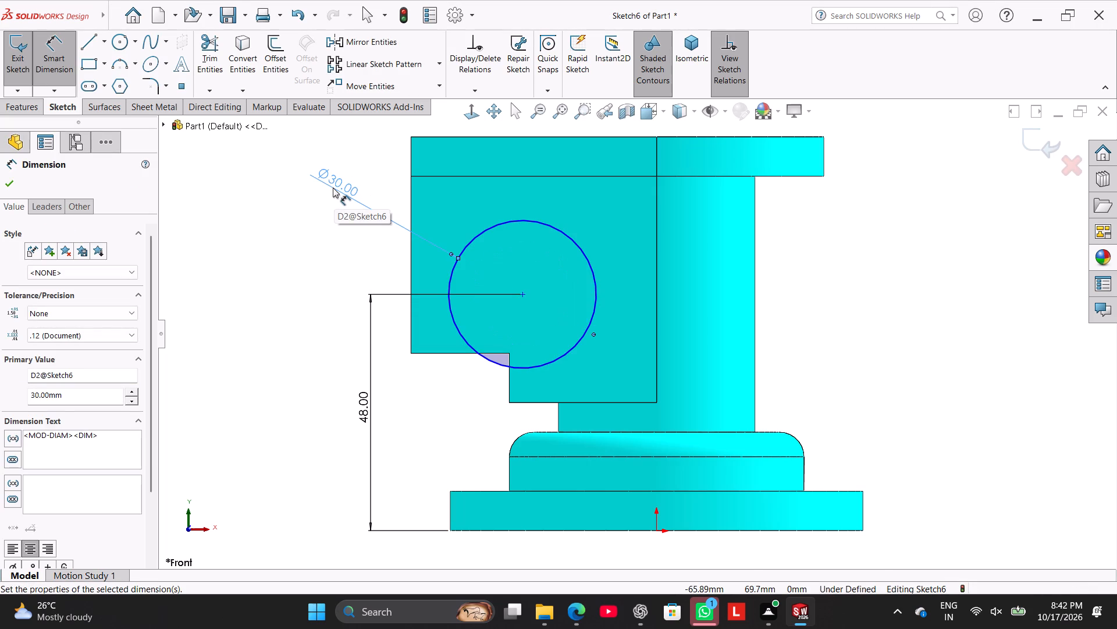
Dimension the horizontal distance from the circle's centre to the origin and set it to 25 mm.
click(524, 291)
click(659, 531)
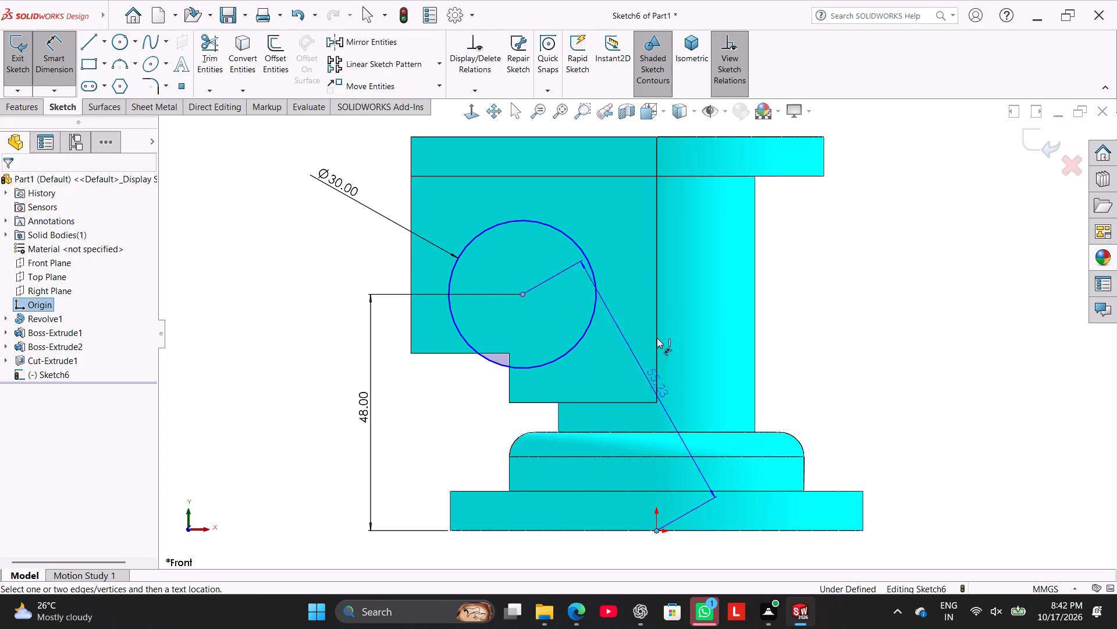
click(606, 199)
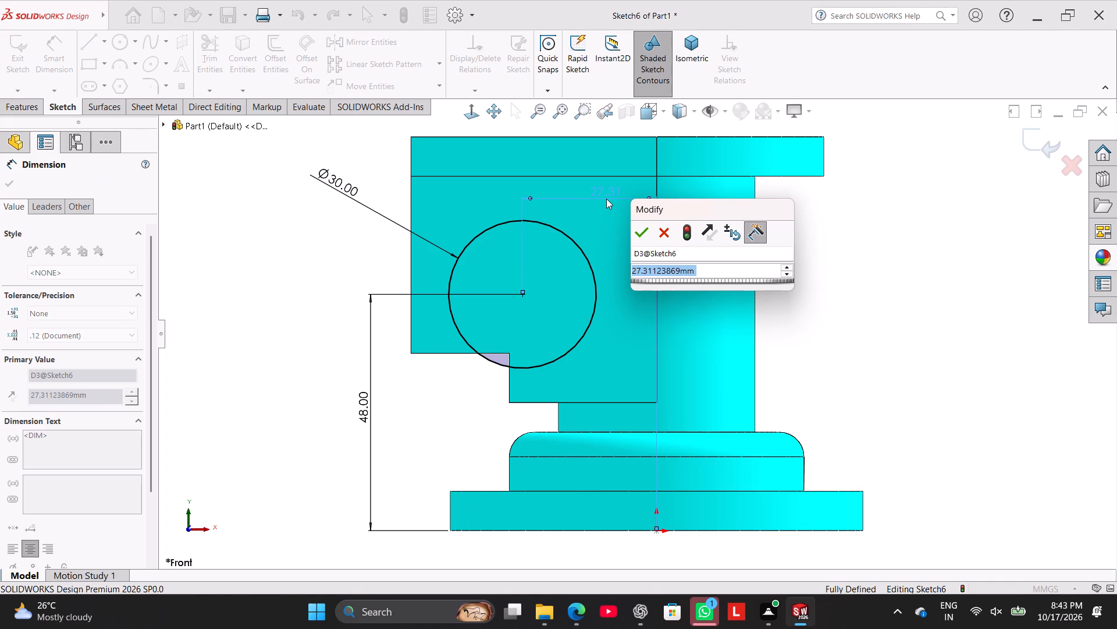
text(25)
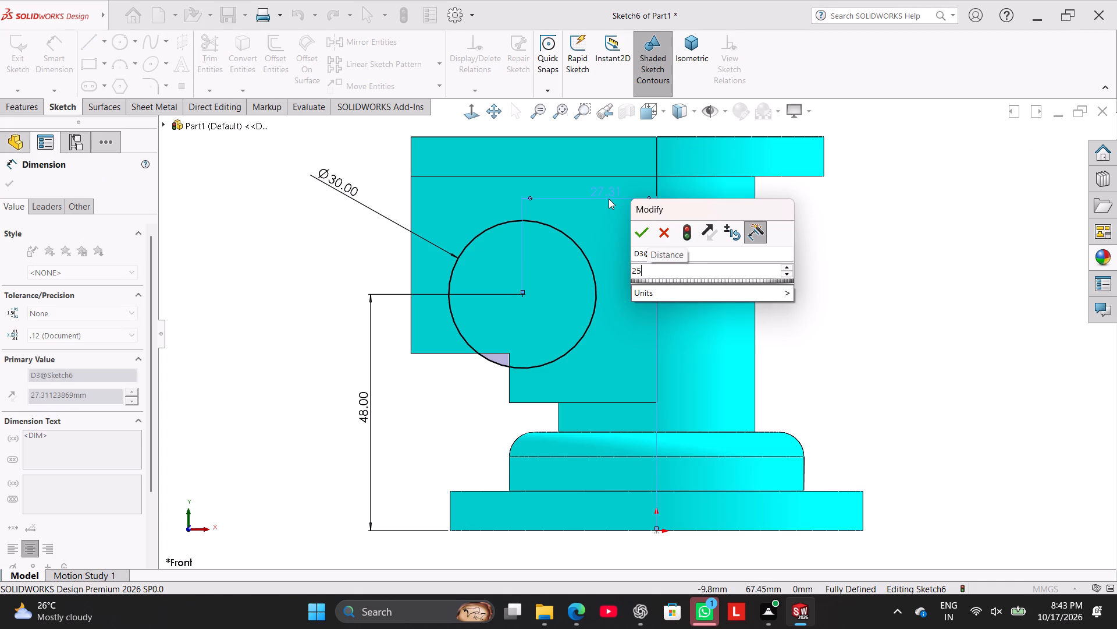
click(647, 227)
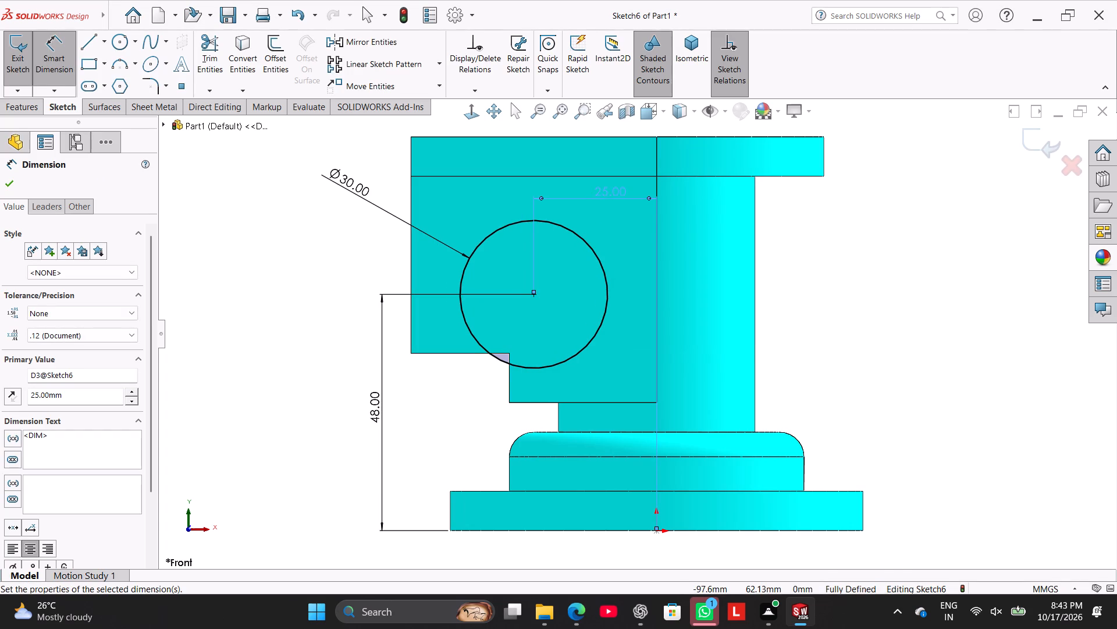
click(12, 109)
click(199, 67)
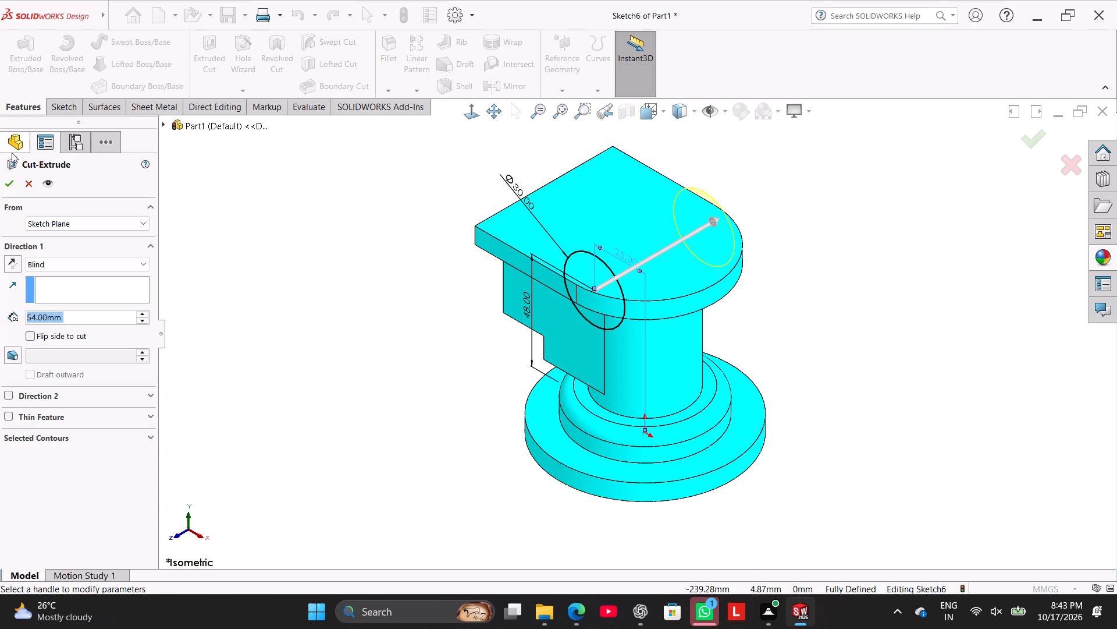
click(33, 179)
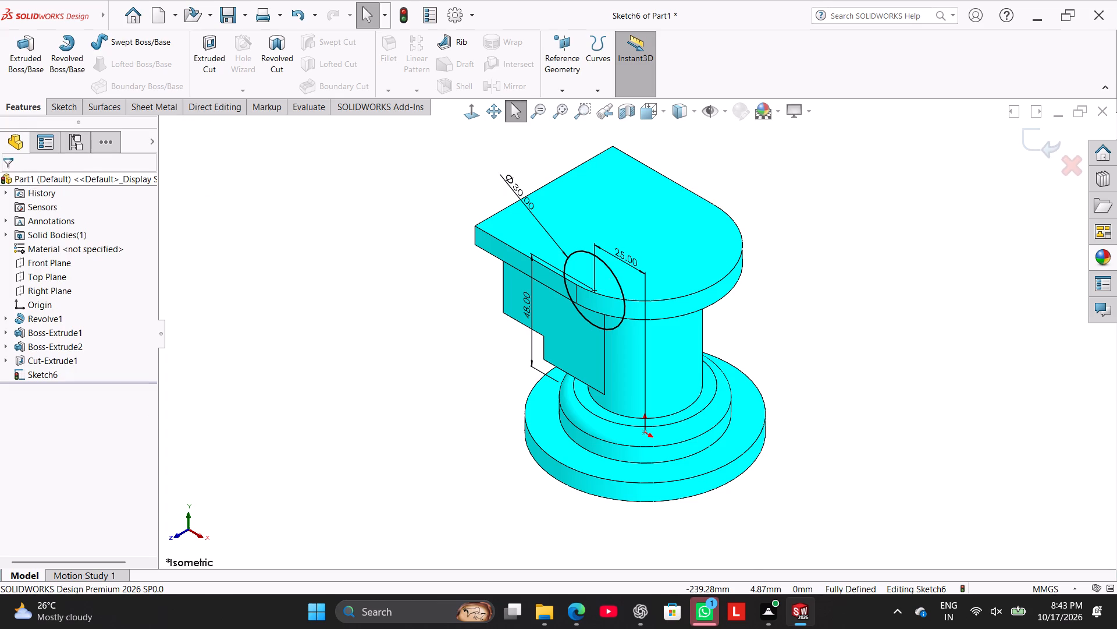
Boss-extrude the 30 mm circle to a blind depth of 36 mm, merged with the existing body.
click(22, 70)
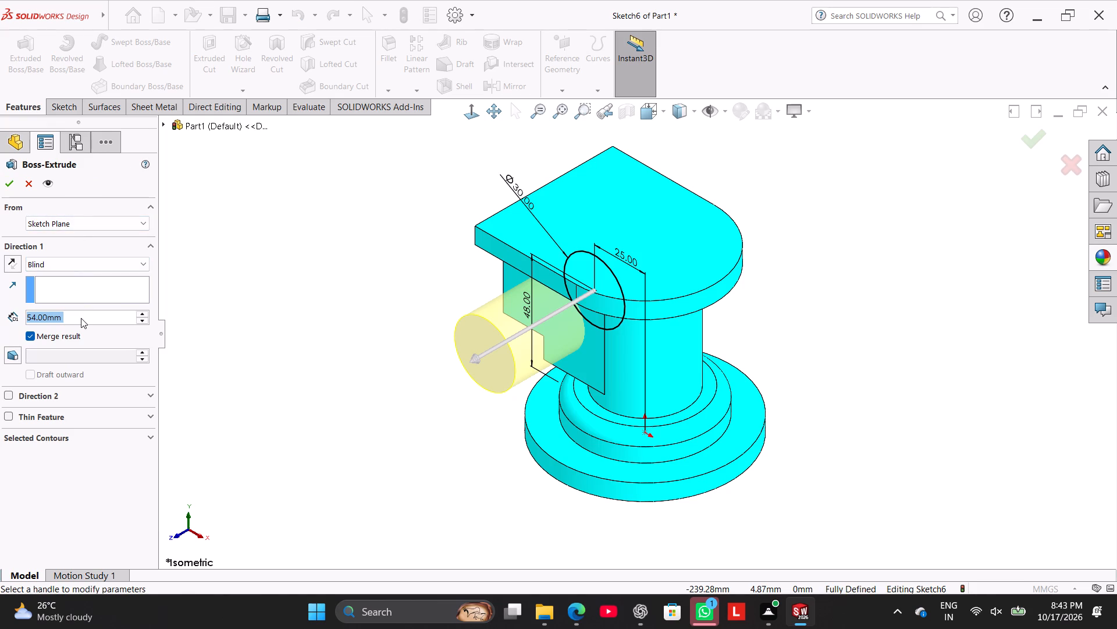
text(36)
key(Return)
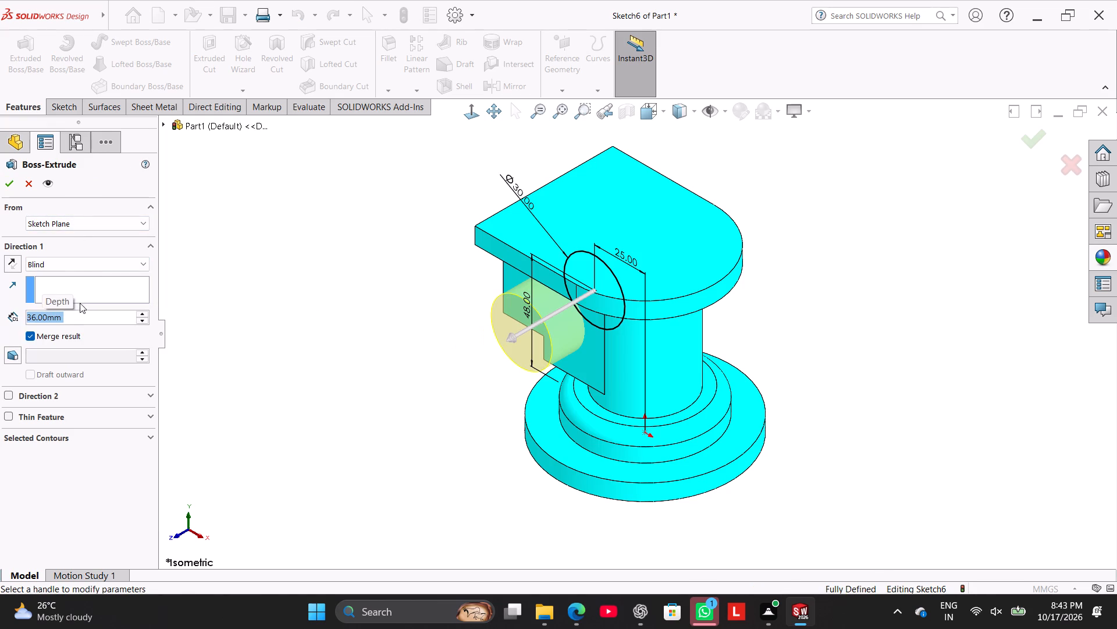
click(4, 180)
click(221, 310)
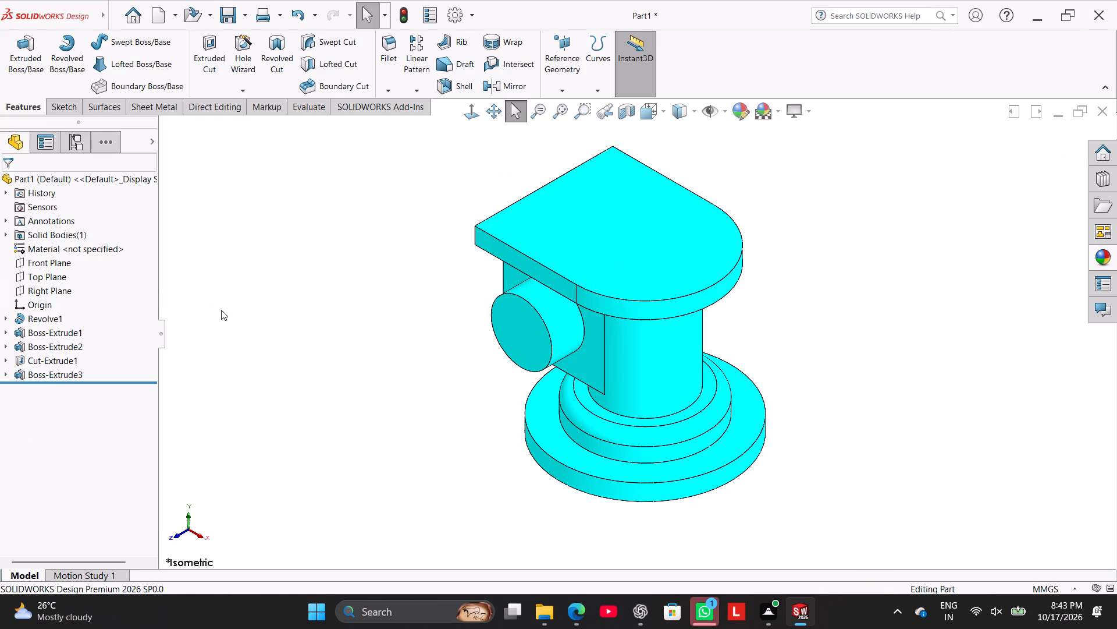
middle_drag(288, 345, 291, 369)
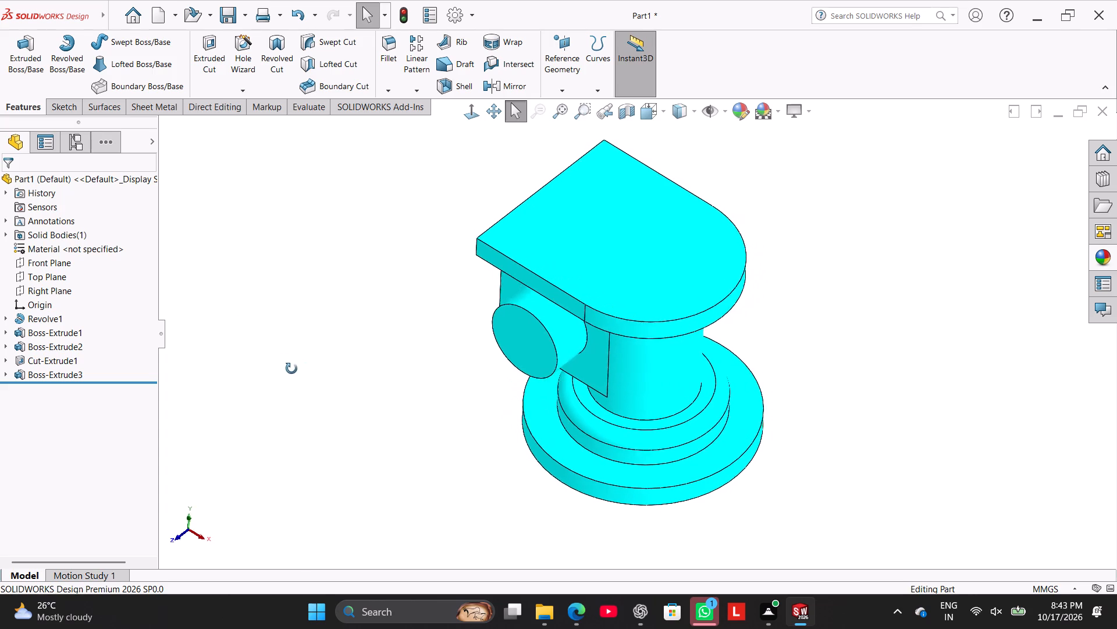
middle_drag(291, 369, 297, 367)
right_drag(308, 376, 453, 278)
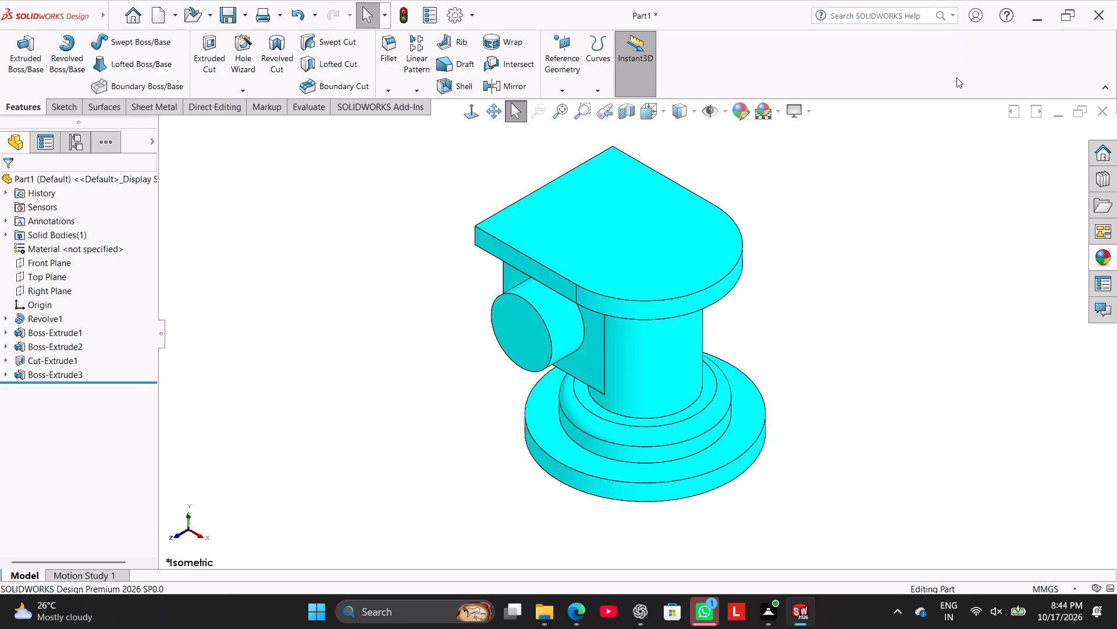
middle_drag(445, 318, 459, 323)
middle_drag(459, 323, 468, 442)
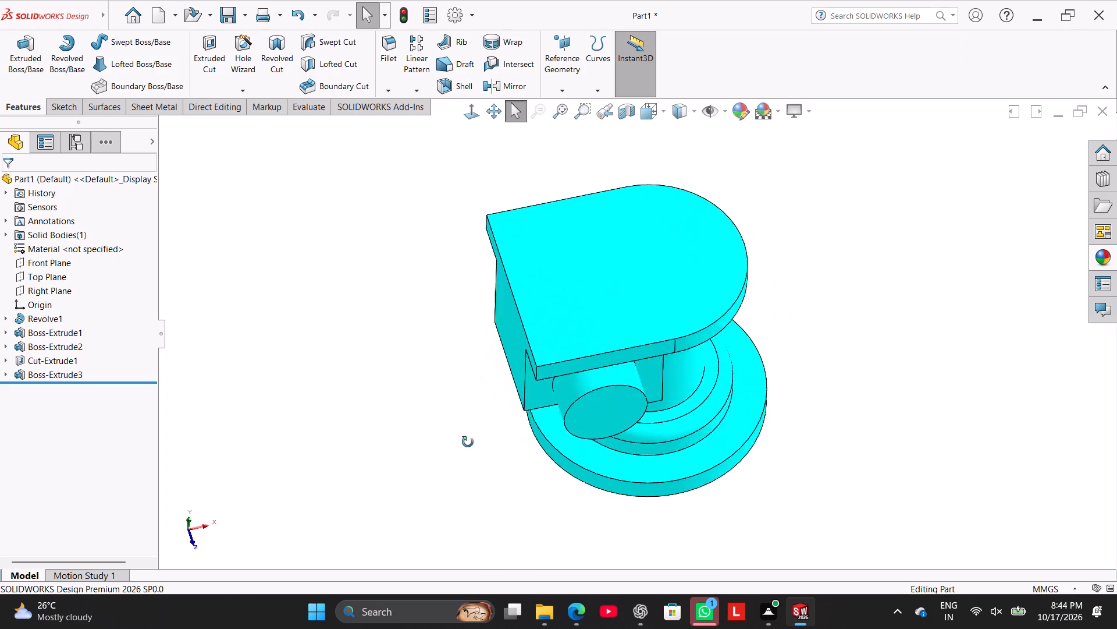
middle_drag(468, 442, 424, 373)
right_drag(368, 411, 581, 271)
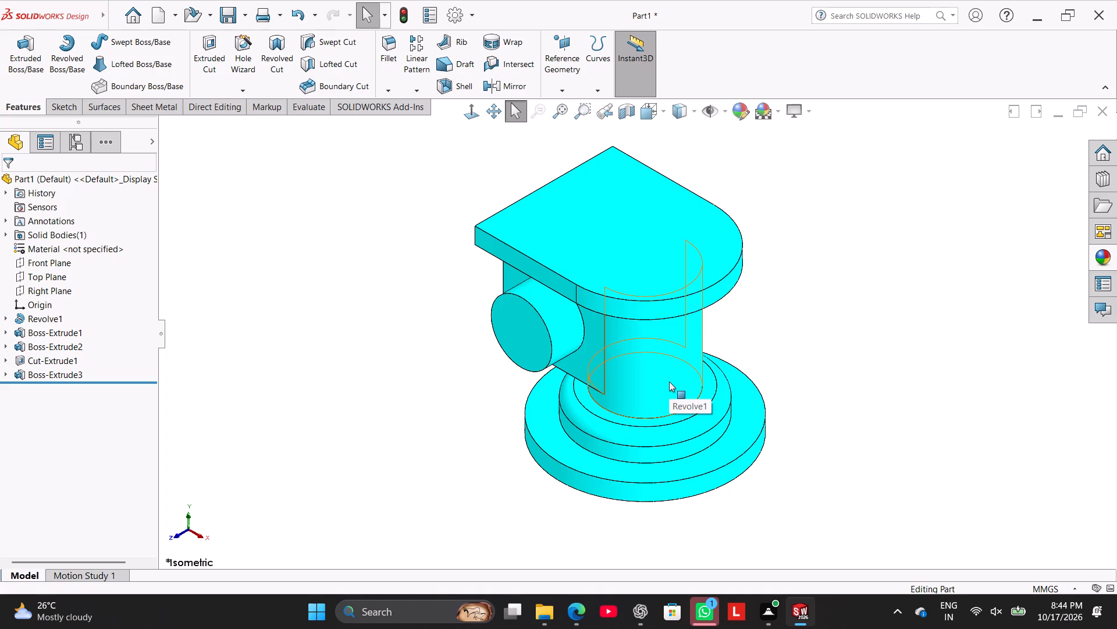
Start a new sketch on the top face of the arm plate.
right_click(685, 227)
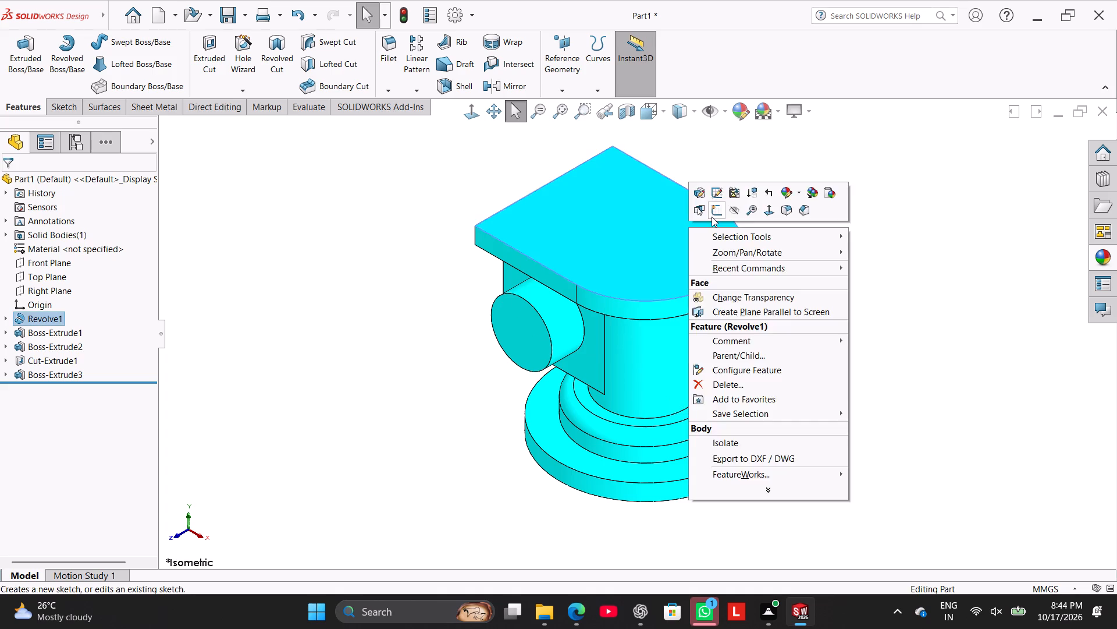
click(712, 217)
click(328, 312)
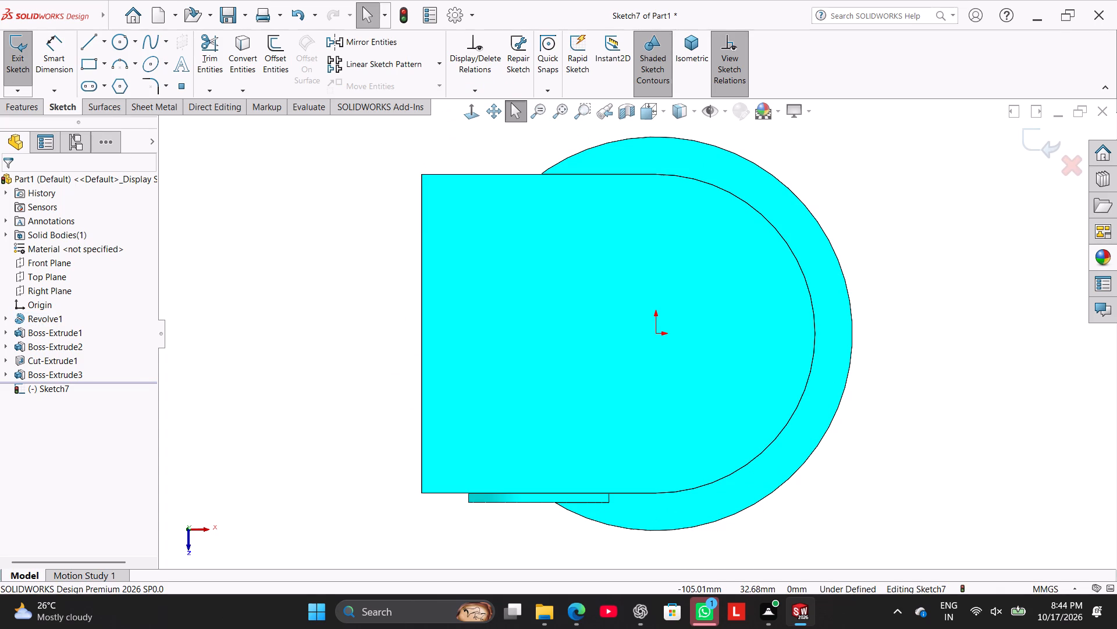
Sketch a horizontal straight slot starting at the origin toward the rounded end, about 19 mm between centres and about 12 mm wide.
click(90, 83)
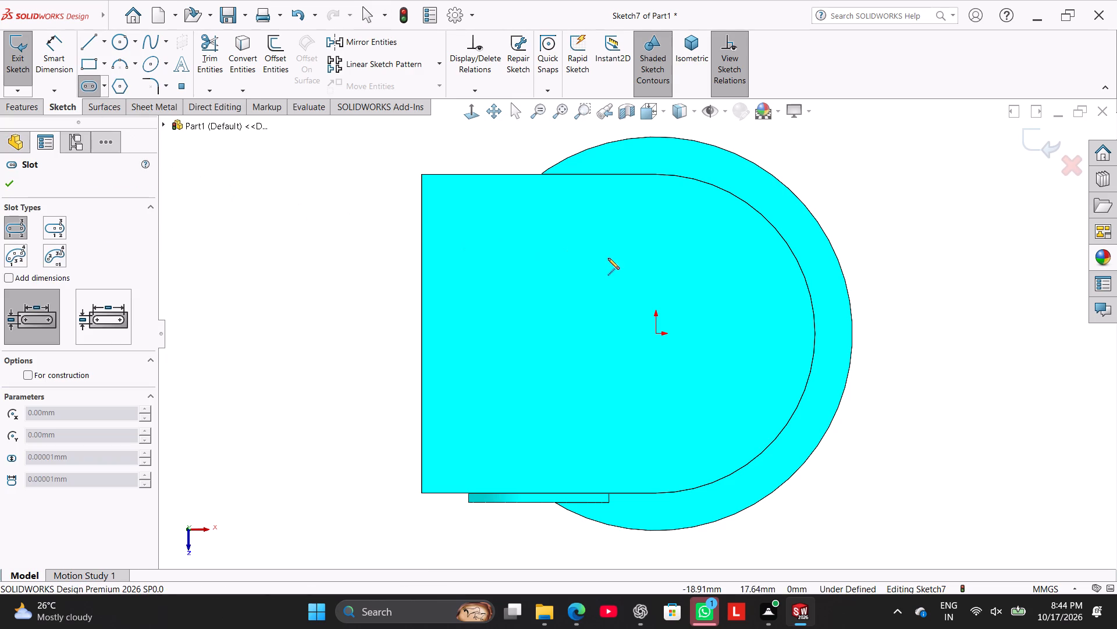
click(656, 333)
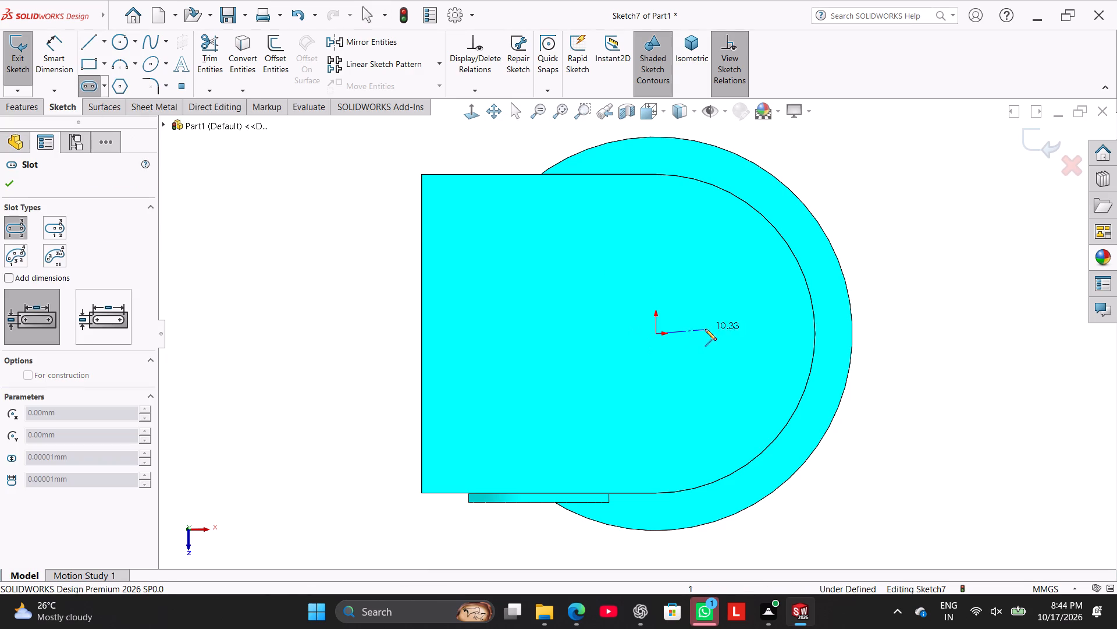
click(744, 332)
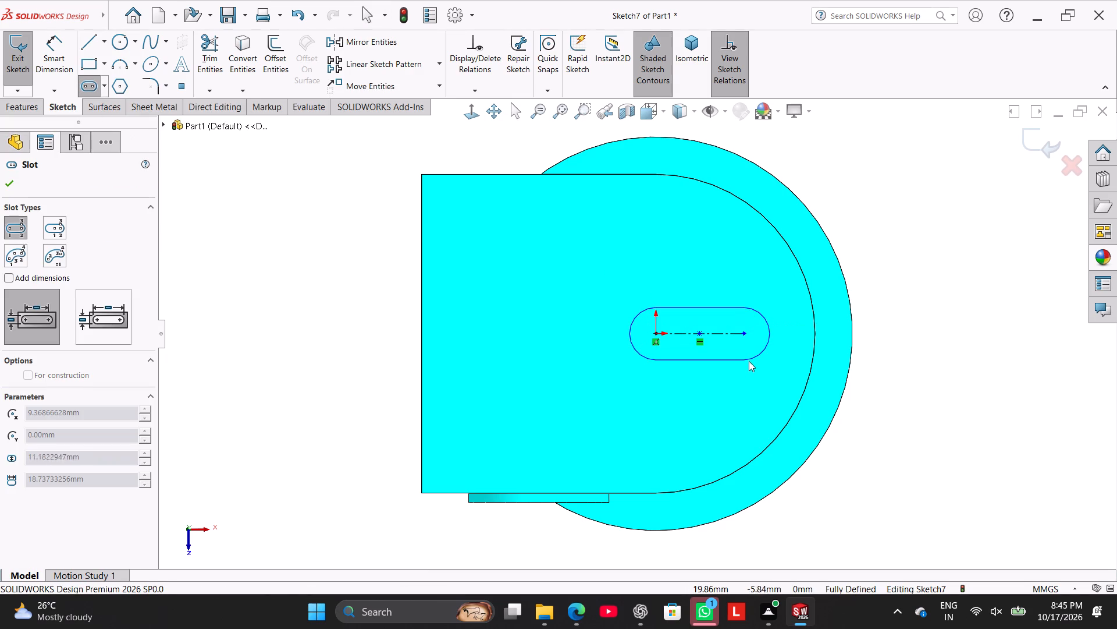
click(749, 363)
right_click(951, 255)
click(972, 266)
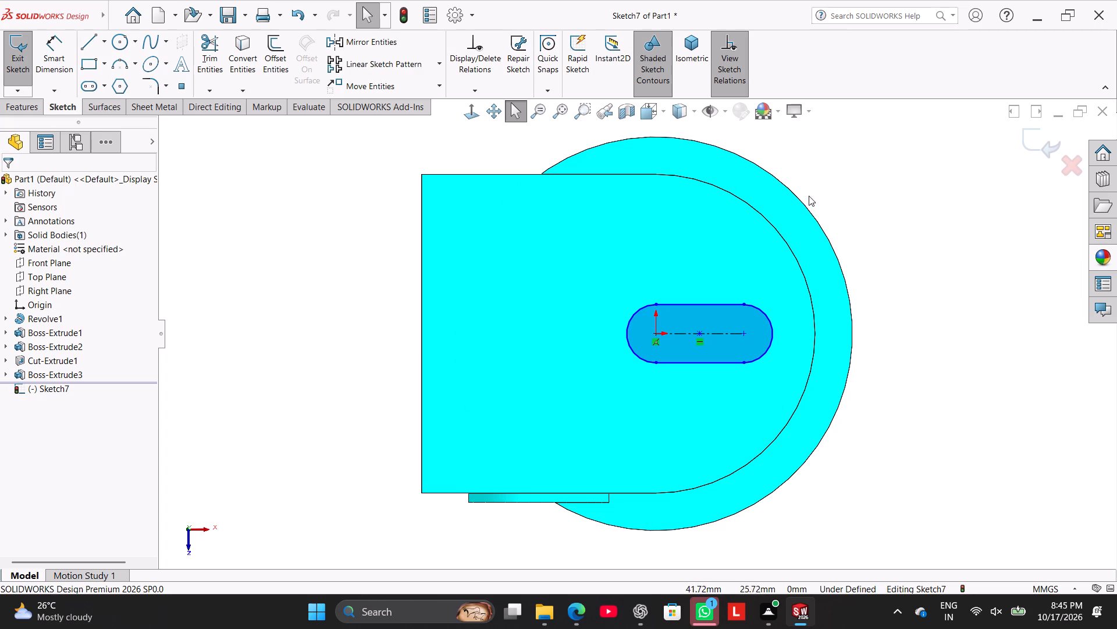
Dimension the slot's centre-to-centre length and set it to 22 mm.
click(76, 63)
click(72, 69)
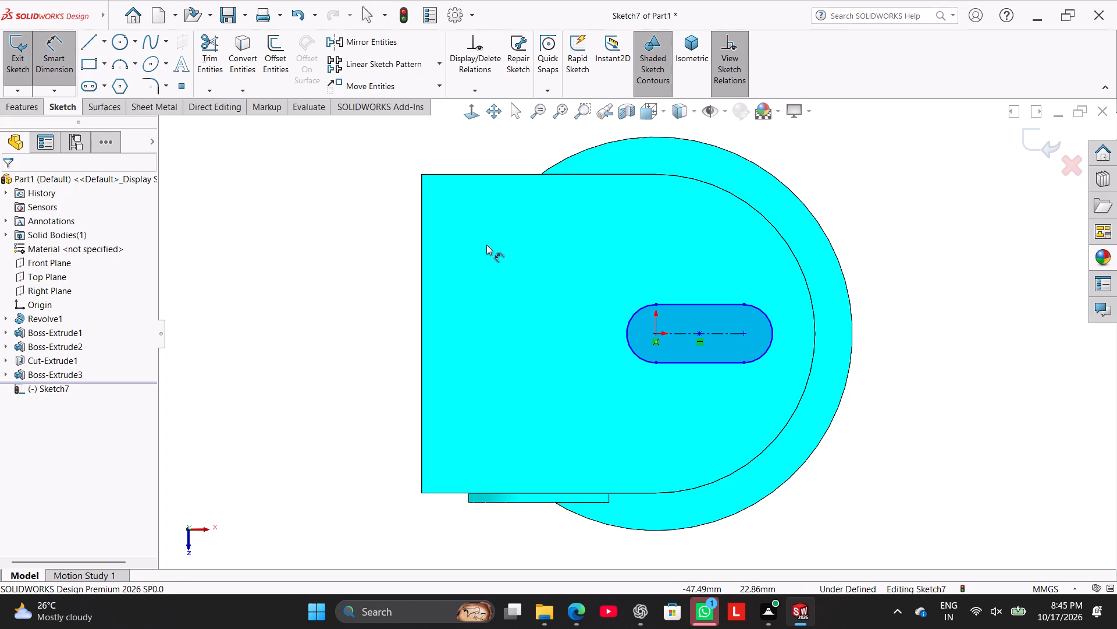
click(717, 333)
click(695, 266)
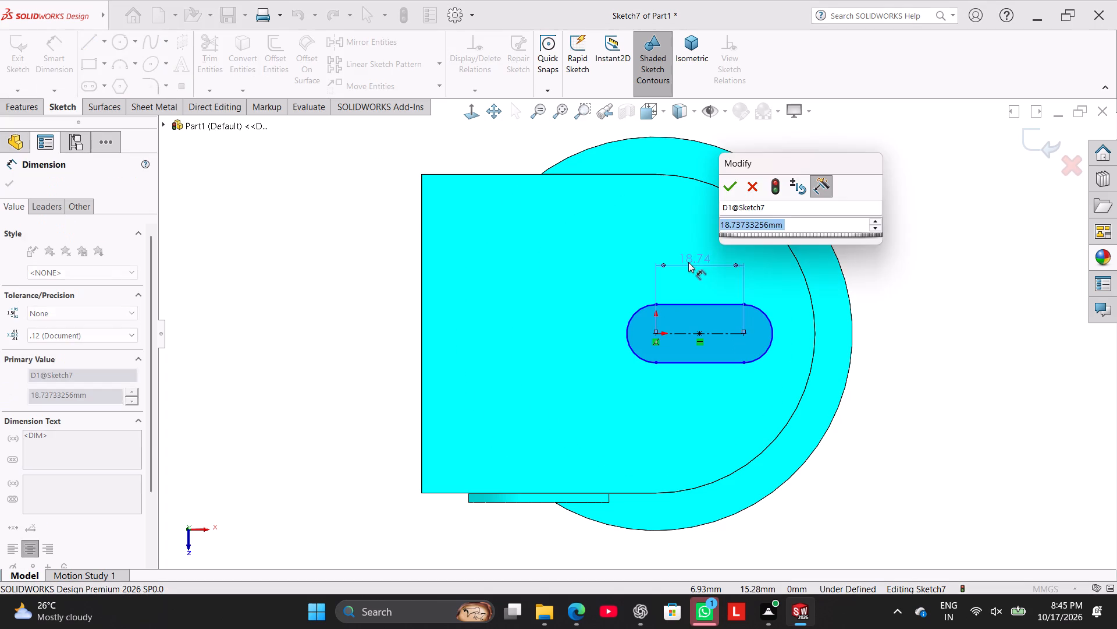
text(22)
key(Return)
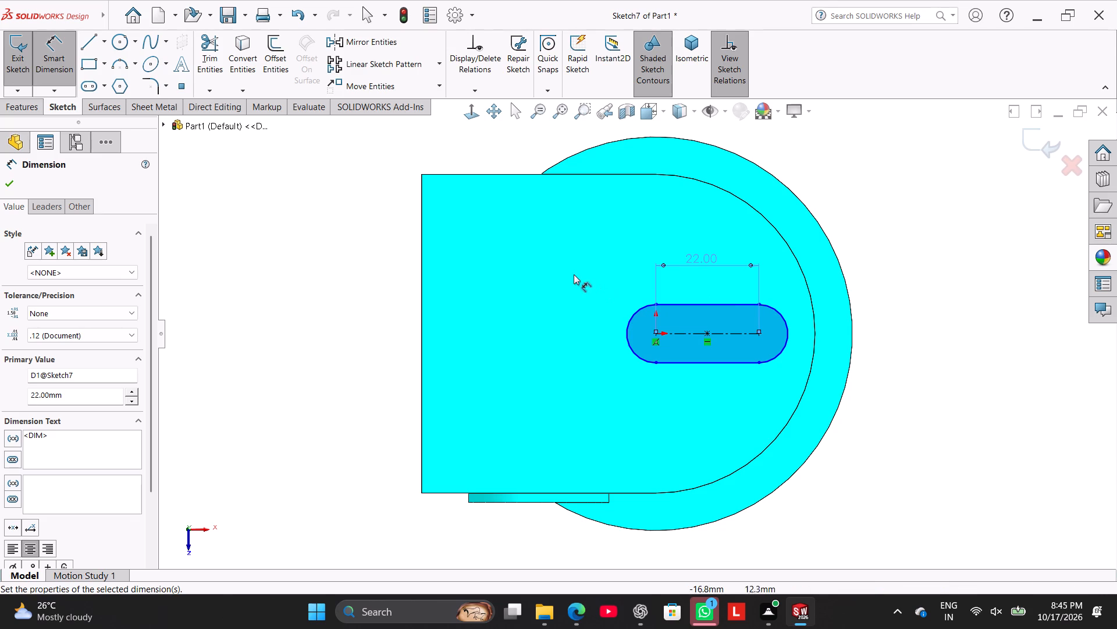
Dimension the slot's rounded end and set its radius to 6 mm.
click(788, 331)
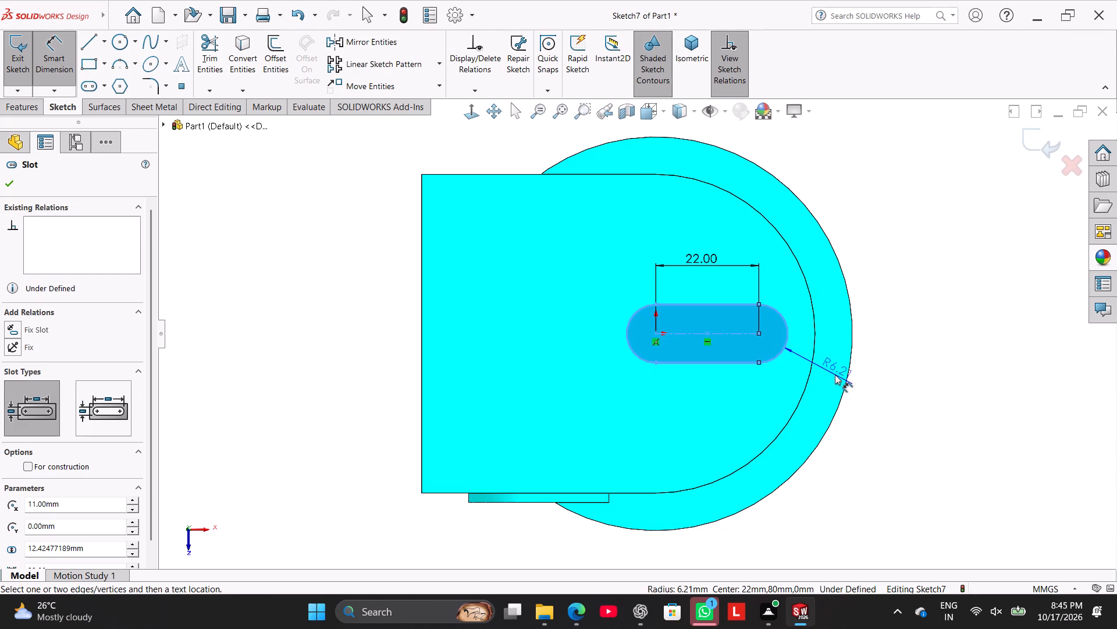
click(838, 377)
key(6)
key(Return)
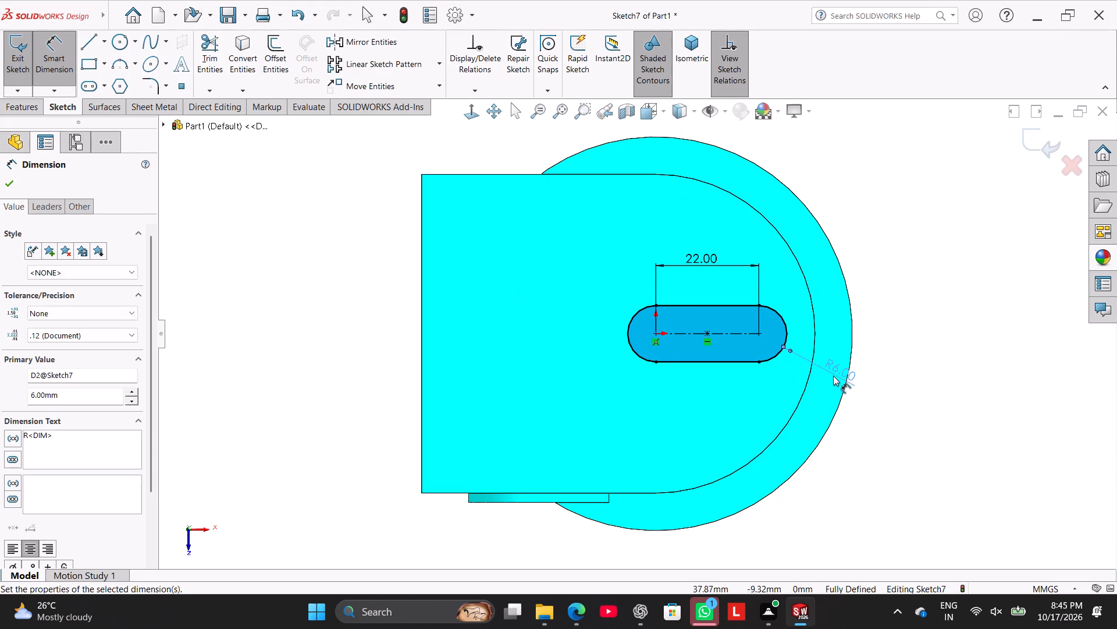
right_click(884, 313)
click(942, 344)
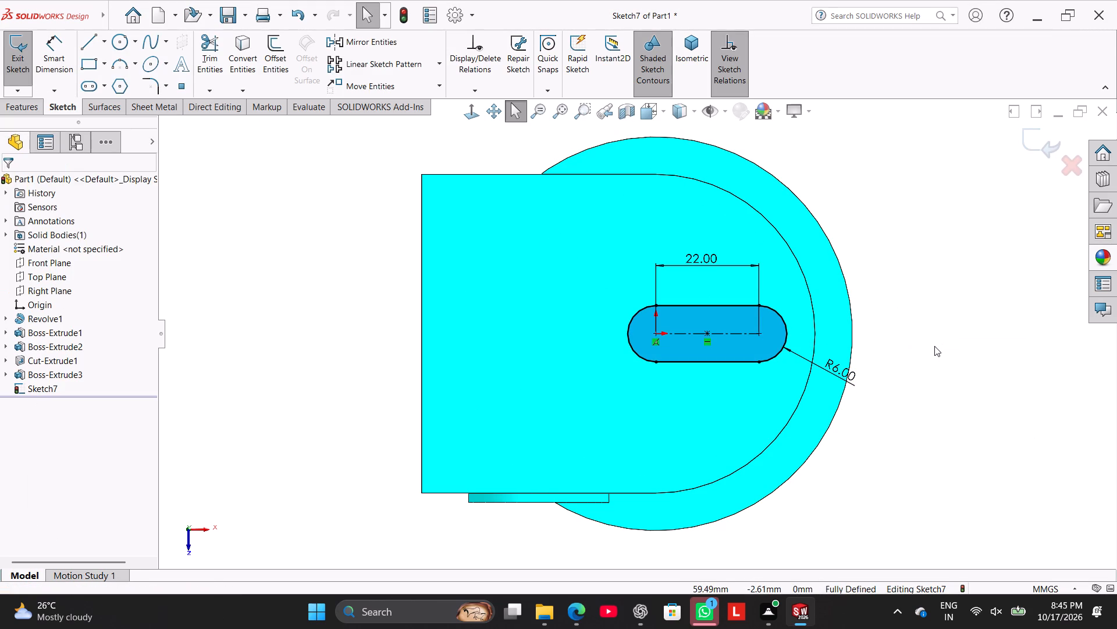
click(65, 48)
Boss-extrude the slot sketch to a blind depth of 24 mm, reversed downward through the arm plate and merged with the body.
click(34, 106)
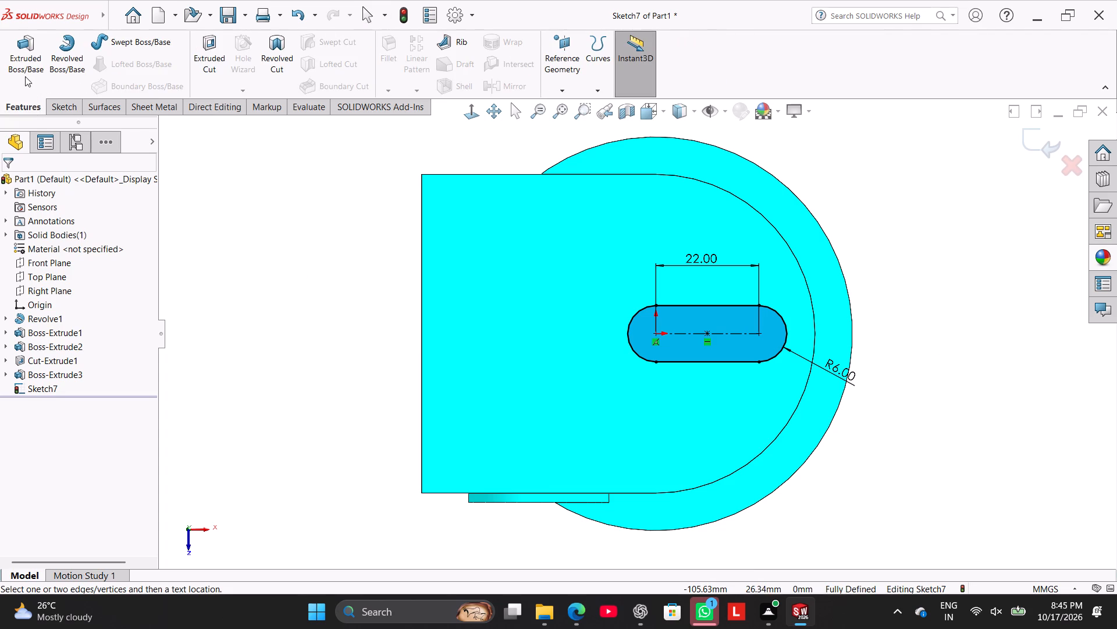
click(24, 73)
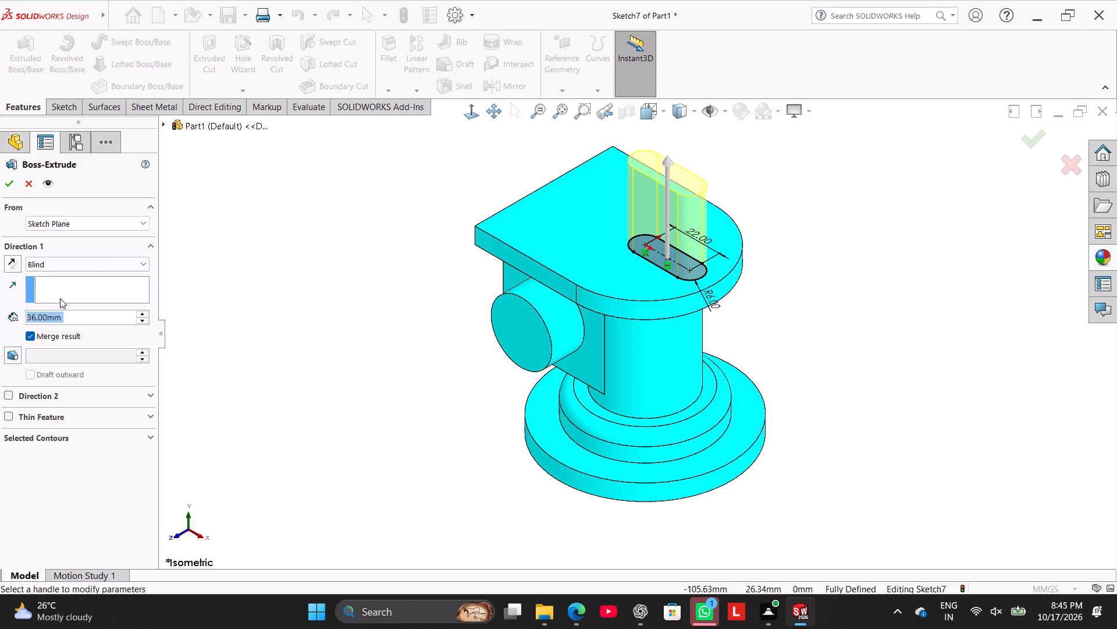
text(24)
key(Return)
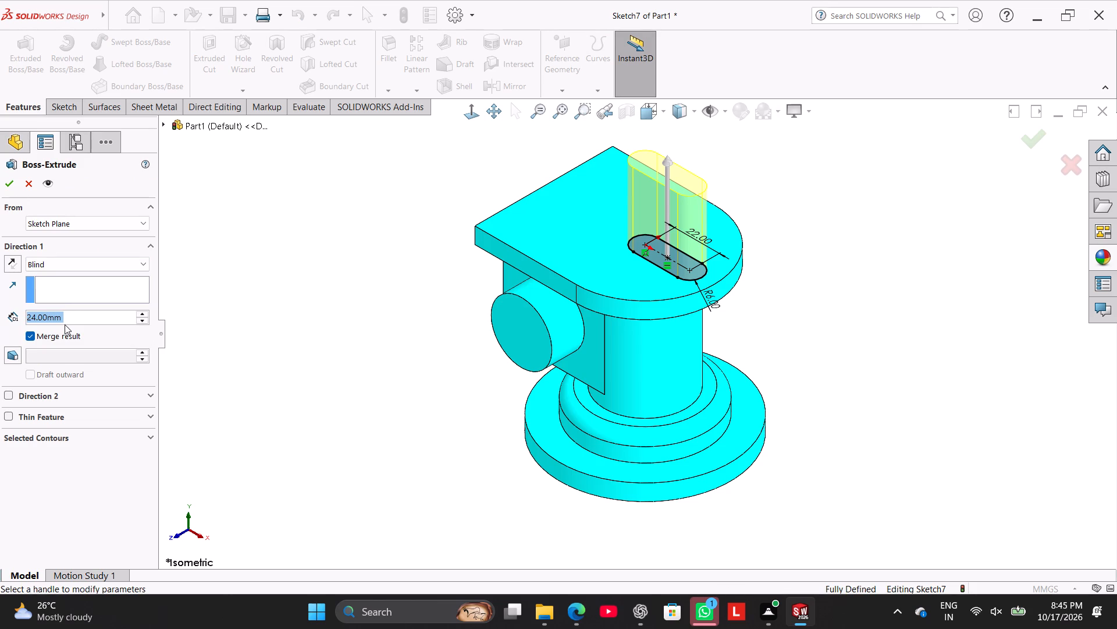
click(16, 260)
click(4, 188)
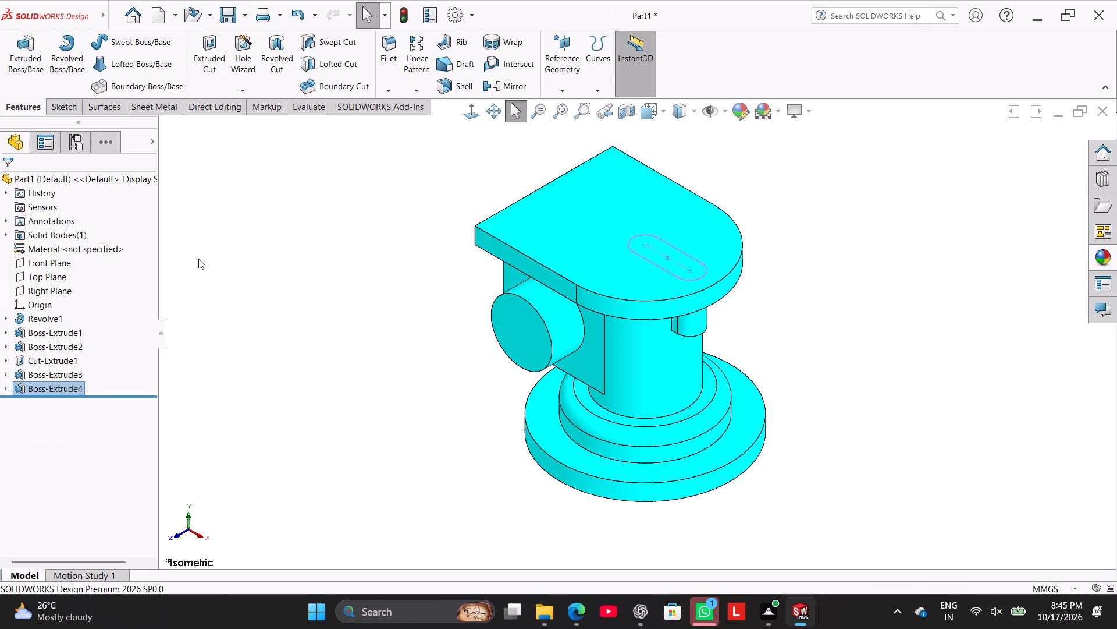
click(216, 265)
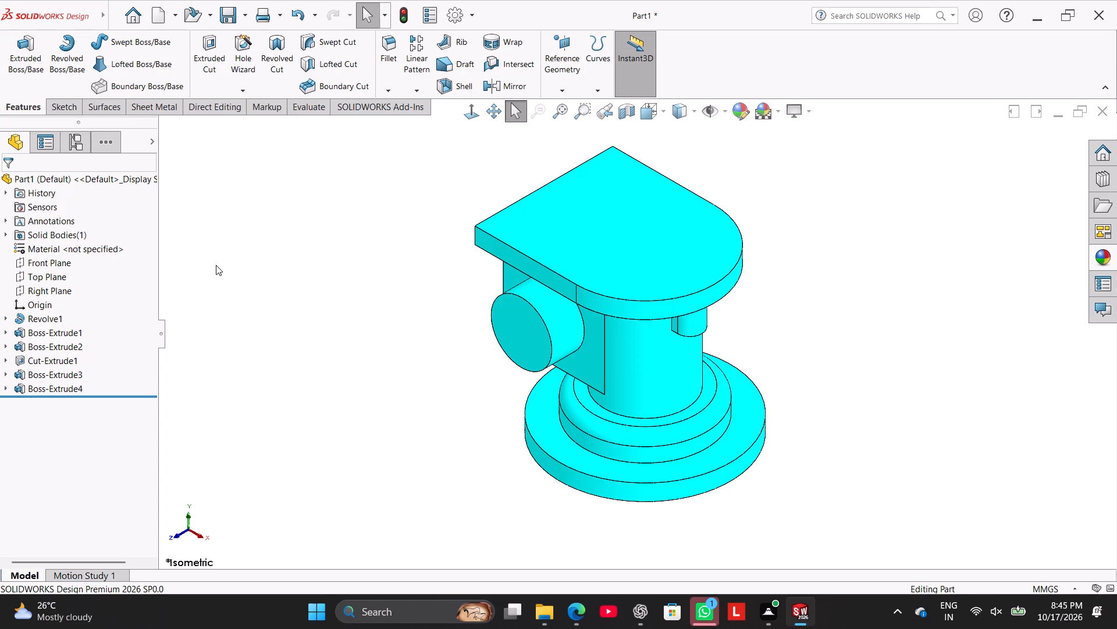
Start a Hole Wizard straight tap hole using the DIN standard, bottoming tapped hole type and size M6x0.25.
click(234, 72)
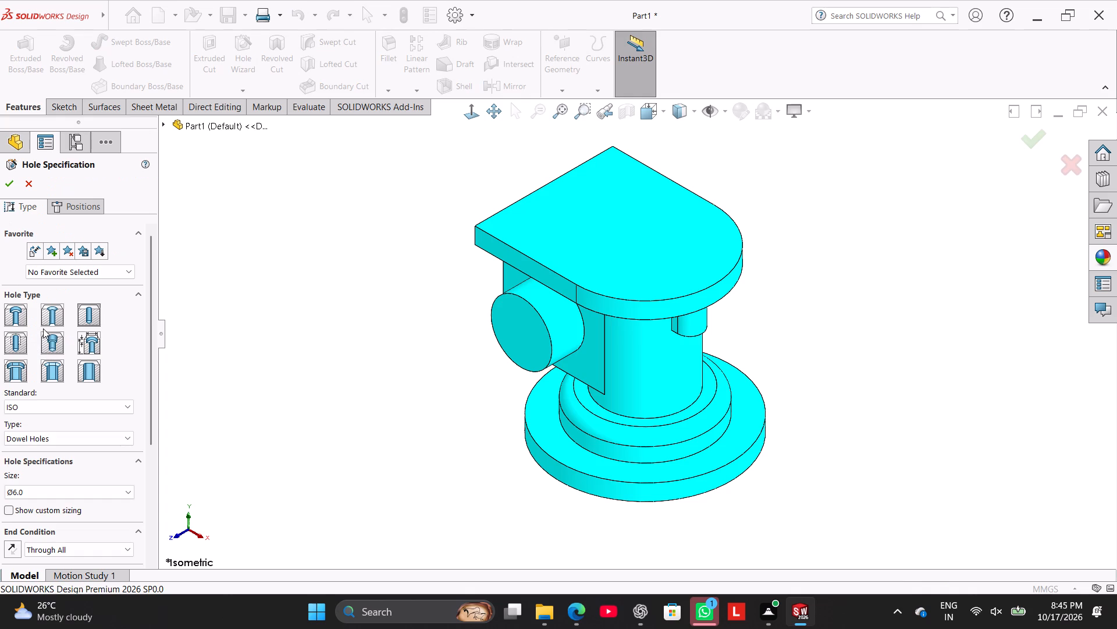
click(16, 345)
click(57, 405)
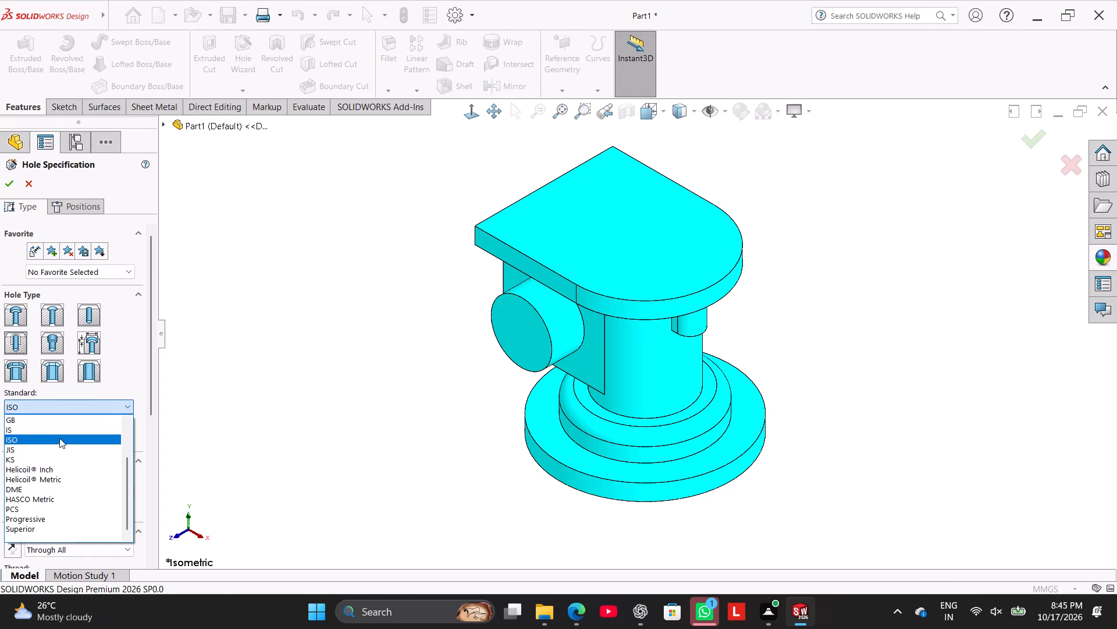
scroll(55, 457, up, 3)
click(56, 455)
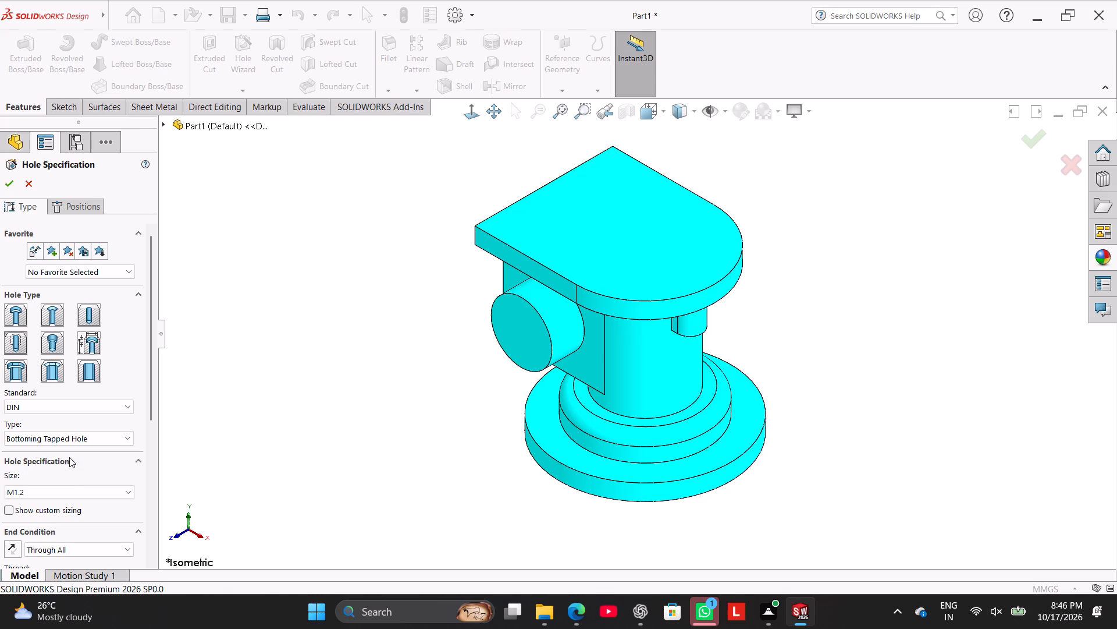
click(88, 488)
scroll(83, 392, down, 3)
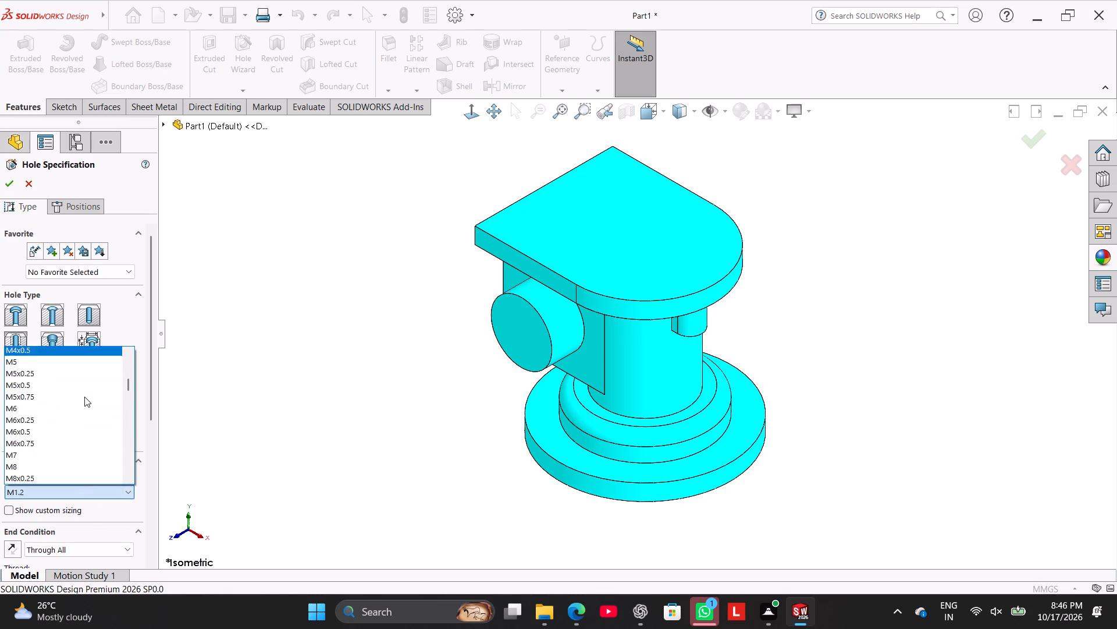
drag(90, 379, 95, 384)
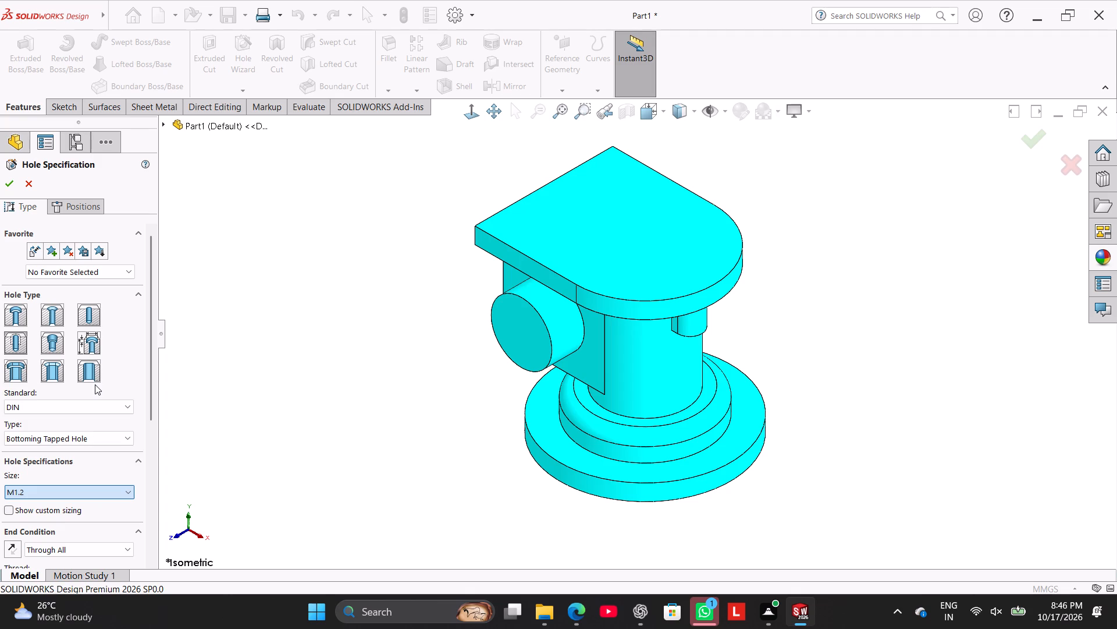
Make the tapped hole blind with an 18 mm hole depth and a 16 mm thread depth.
scroll(87, 446, down, 1)
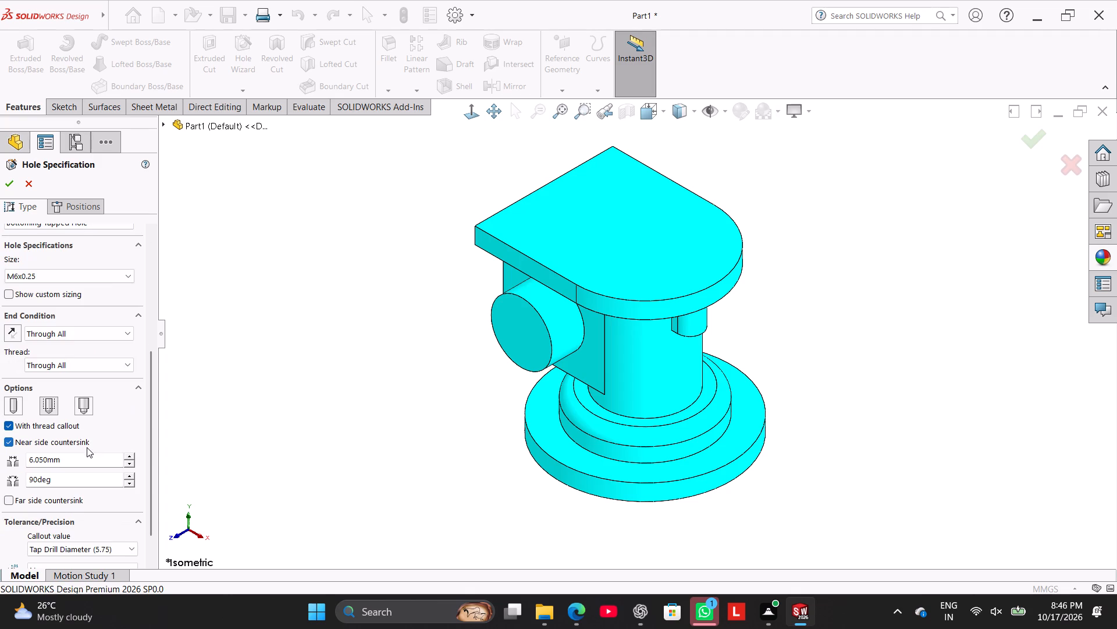
click(70, 339)
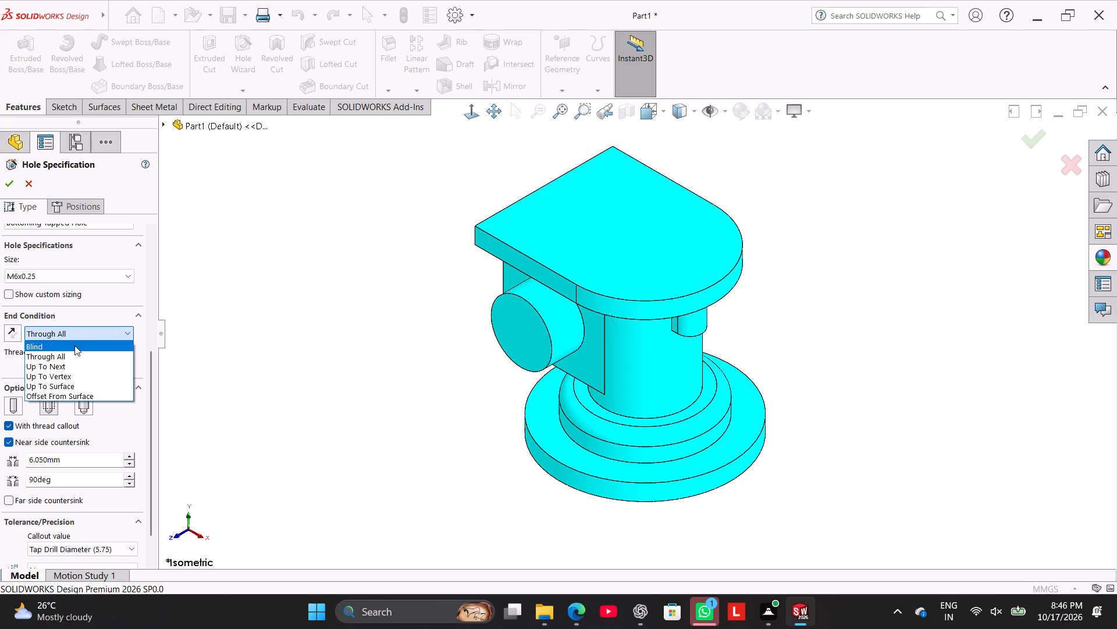
click(74, 345)
double_click(74, 355)
text(18)
key(Return)
double_click(84, 427)
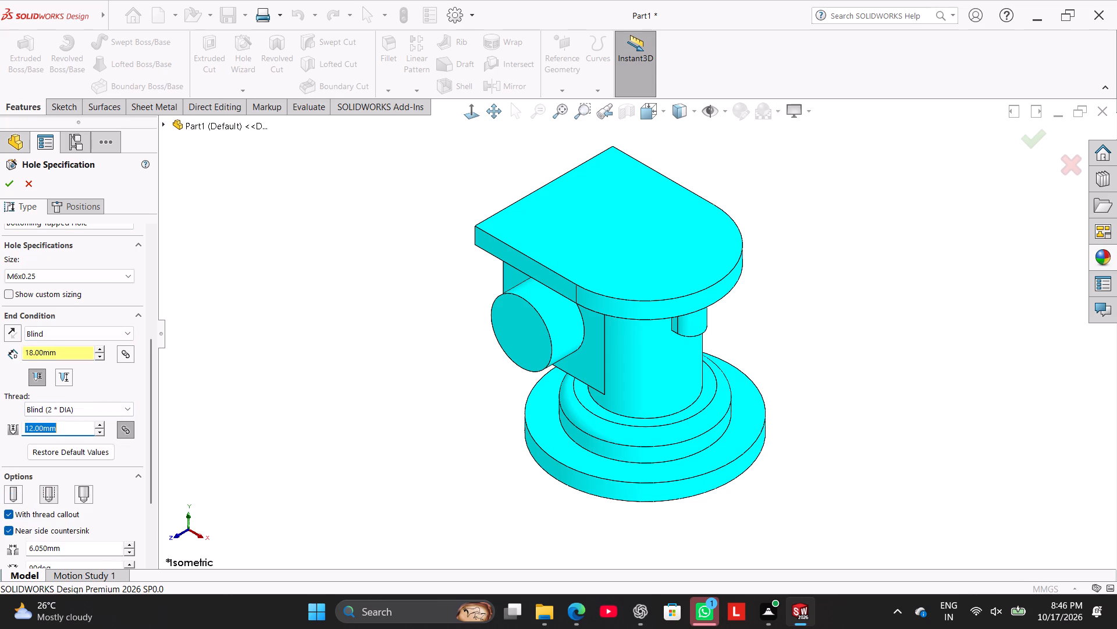
text(16)
key(Return)
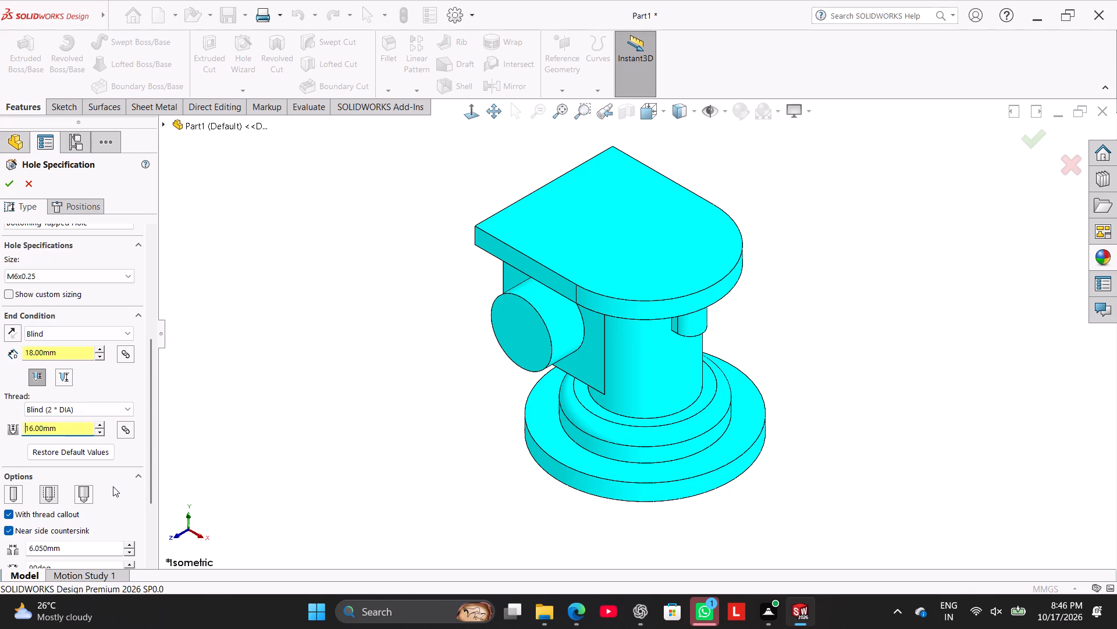
Turn off the near side countersink for the tapped hole.
drag(158, 436, 169, 476)
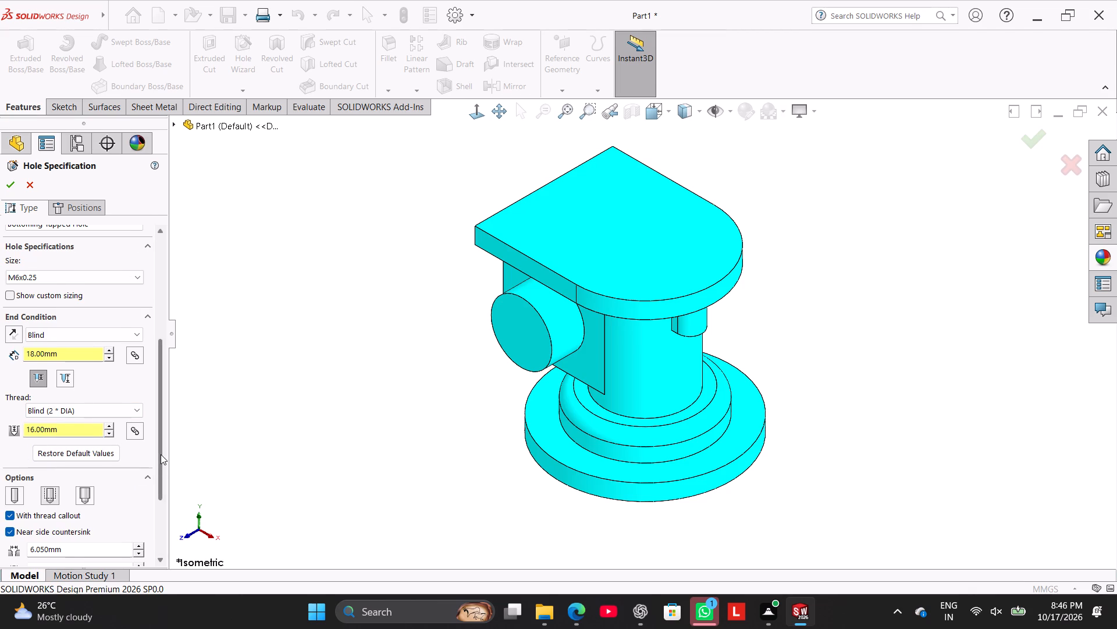
drag(161, 454, 170, 511)
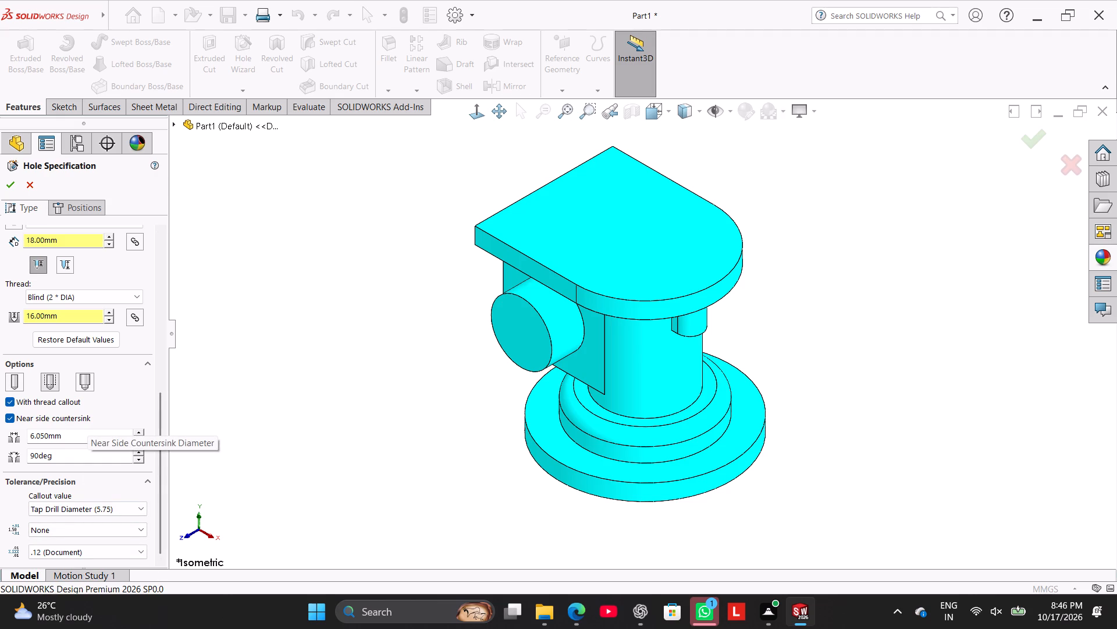
drag(159, 416, 169, 439)
right_drag(165, 420, 169, 439)
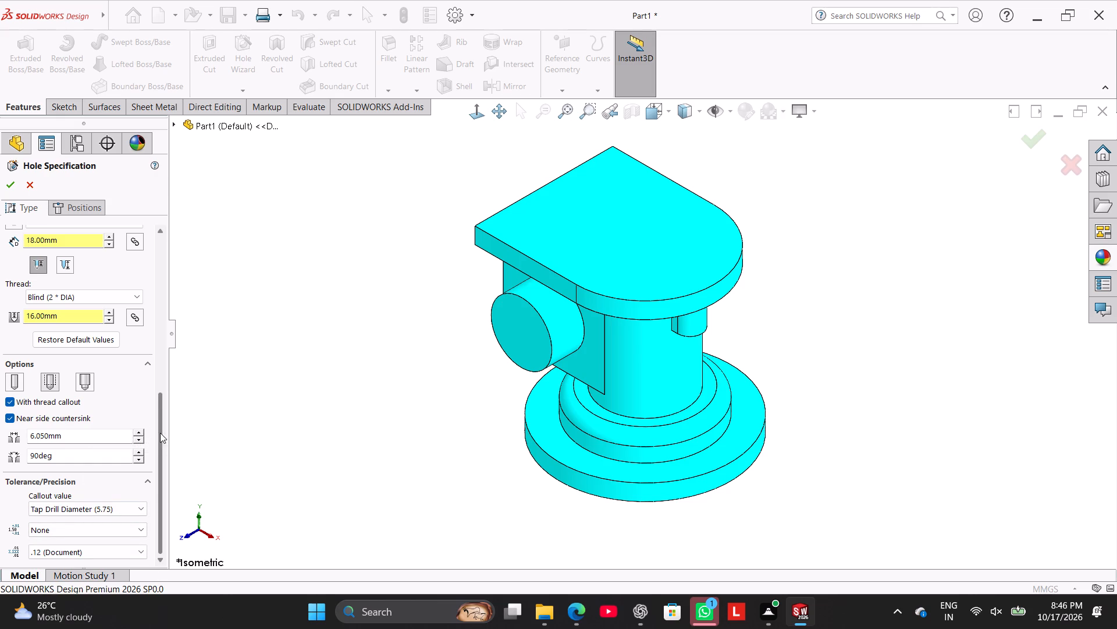
drag(158, 423, 161, 440)
click(9, 420)
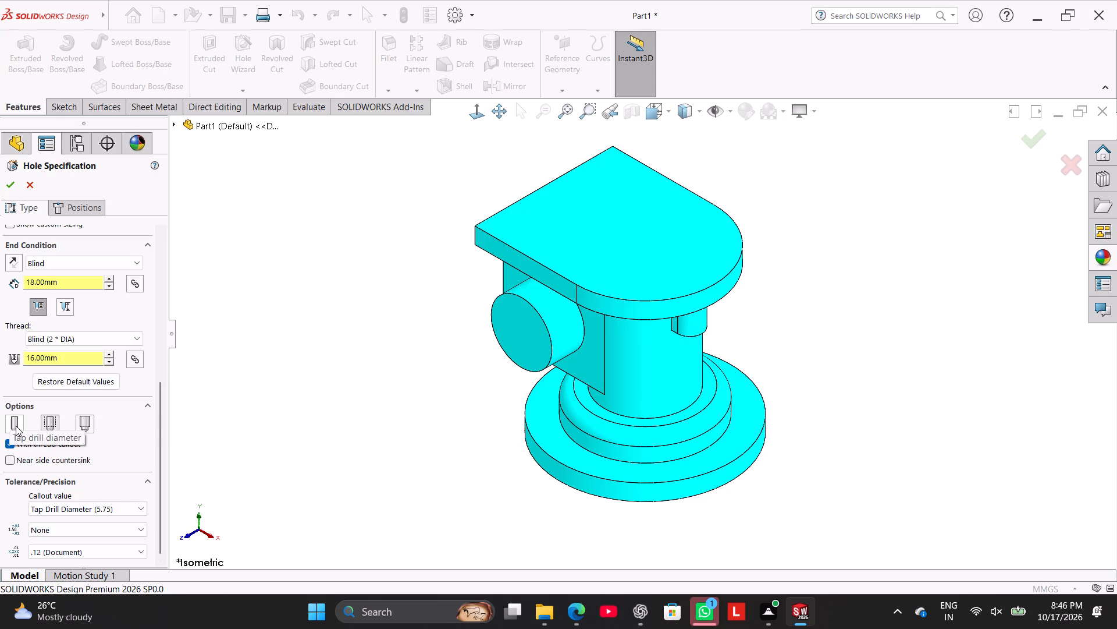
Show the slot sketch and place the tapped hole on the arm plate's top face at the slot's outer arc centre.
click(76, 213)
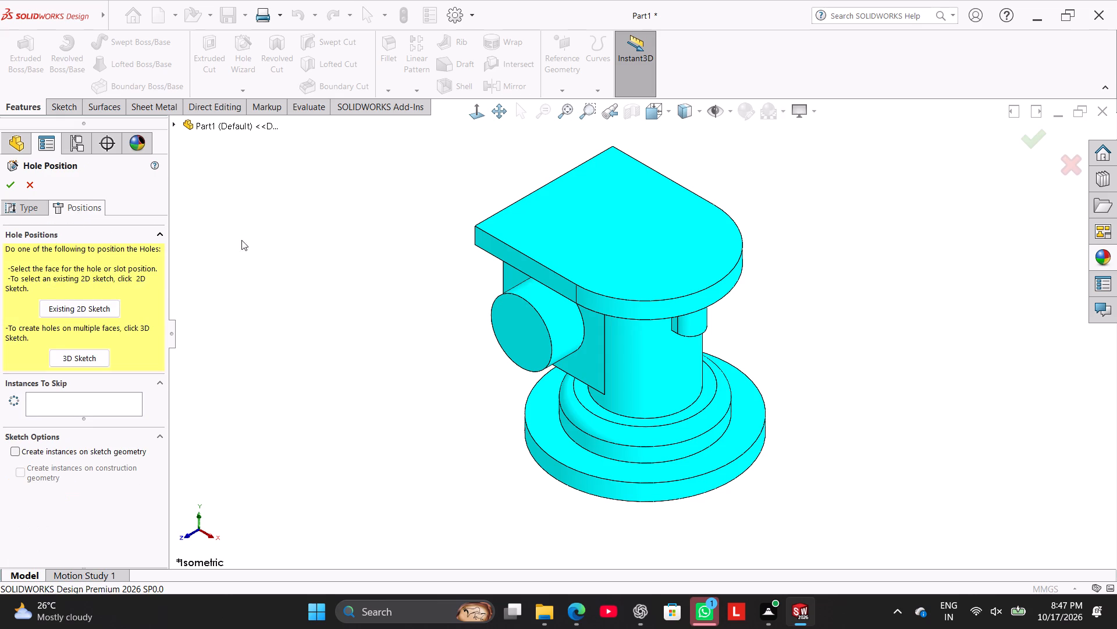
click(592, 277)
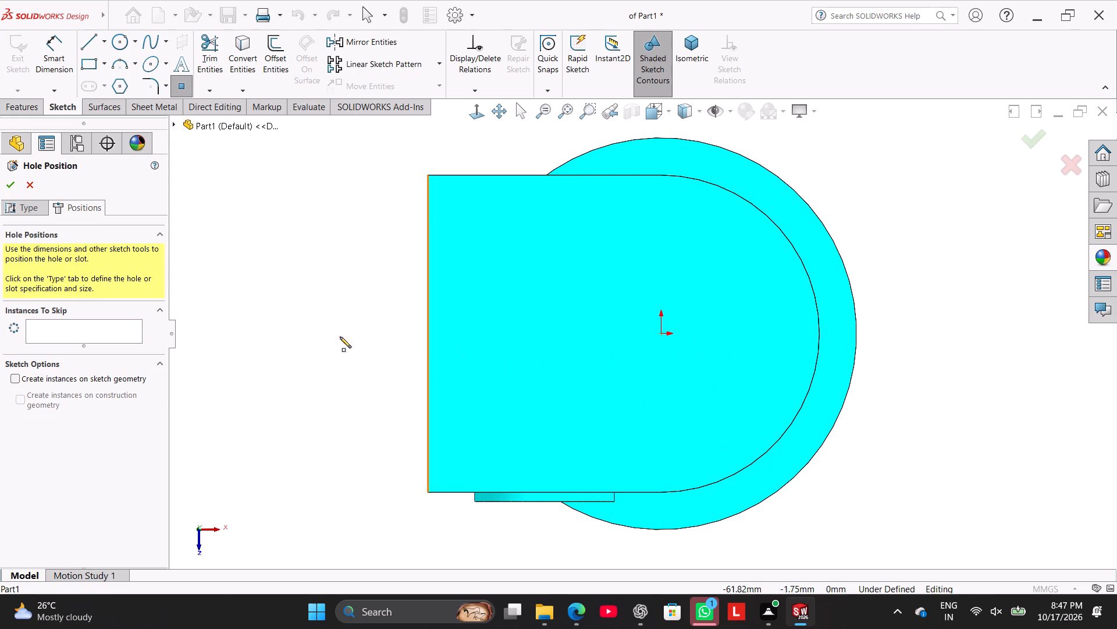
click(174, 126)
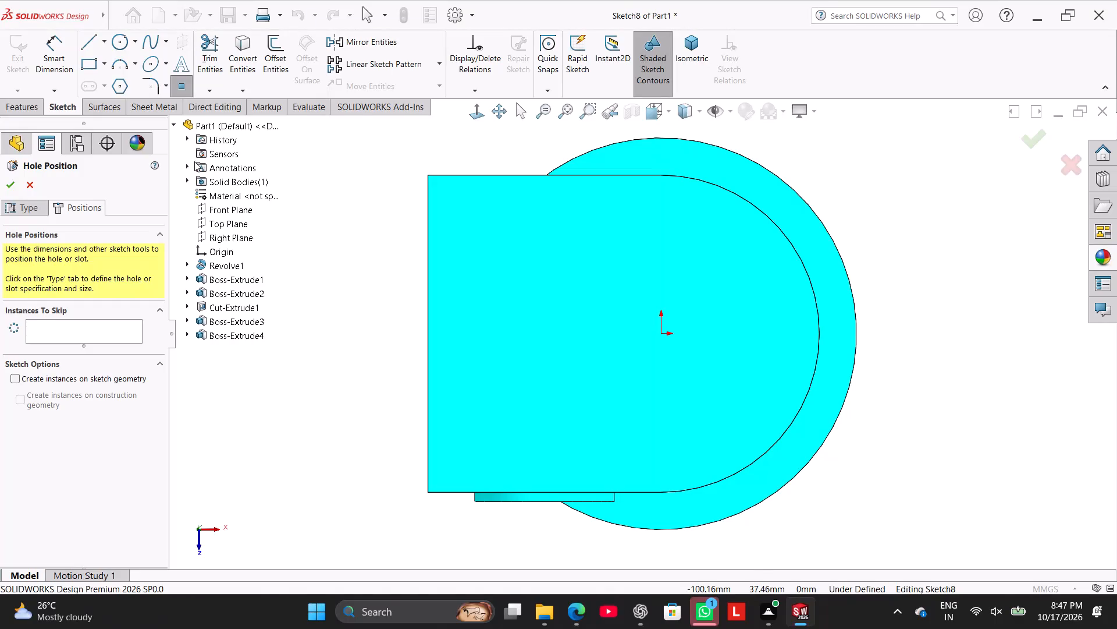
click(187, 336)
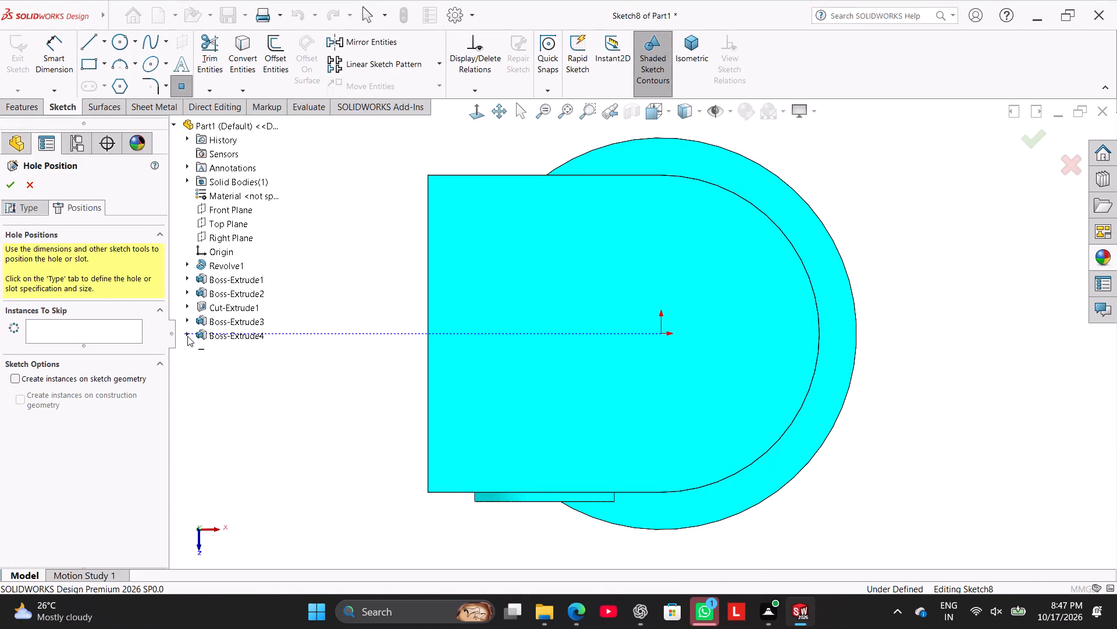
right_click(234, 351)
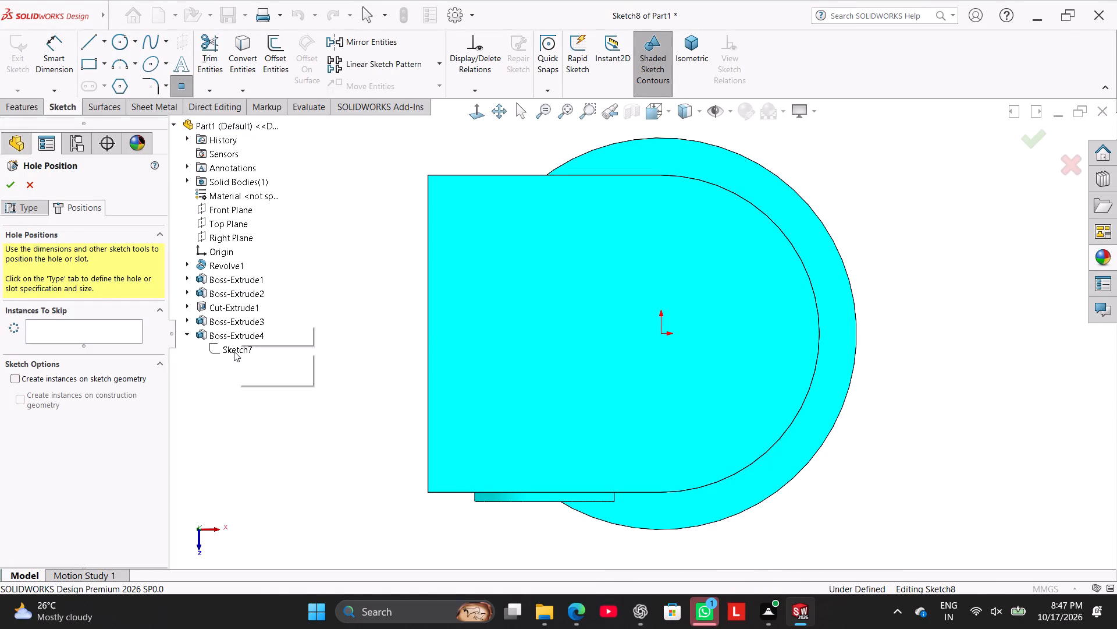
click(243, 340)
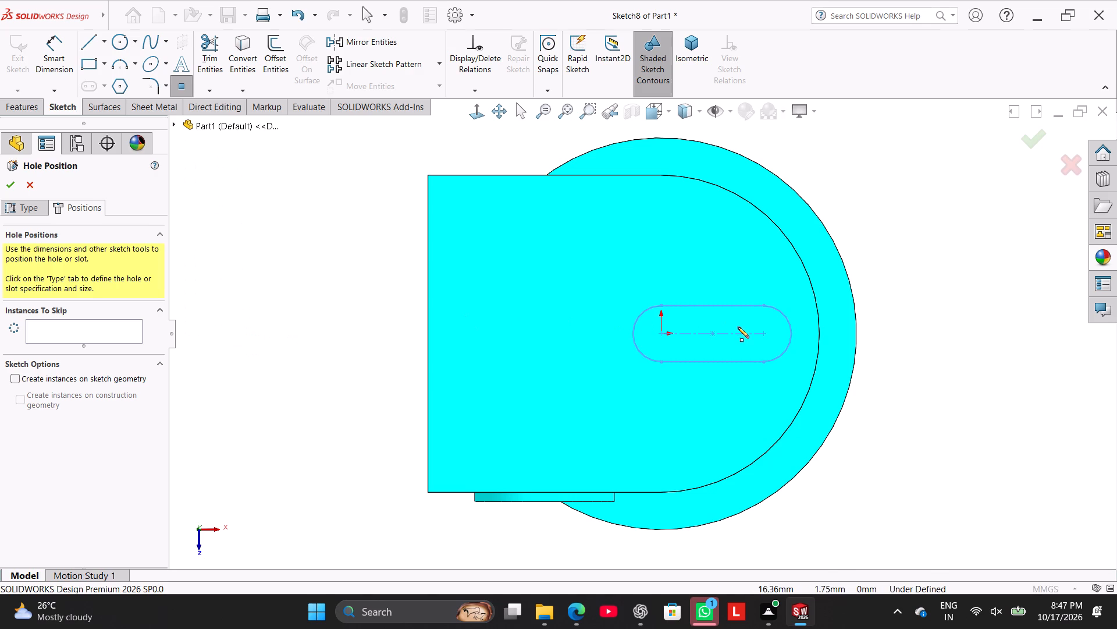
click(766, 335)
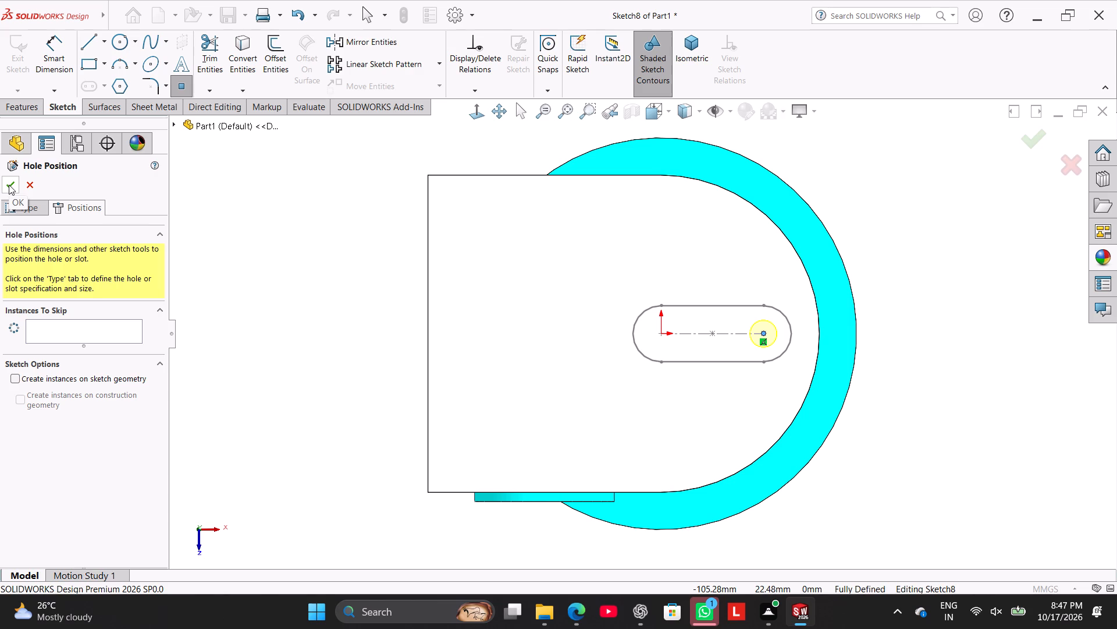
click(9, 185)
Inspect the tapped hole's depth inside the slot-shaped boss with a temporary section view on the Front Plane.
middle_drag(344, 369, 325, 291)
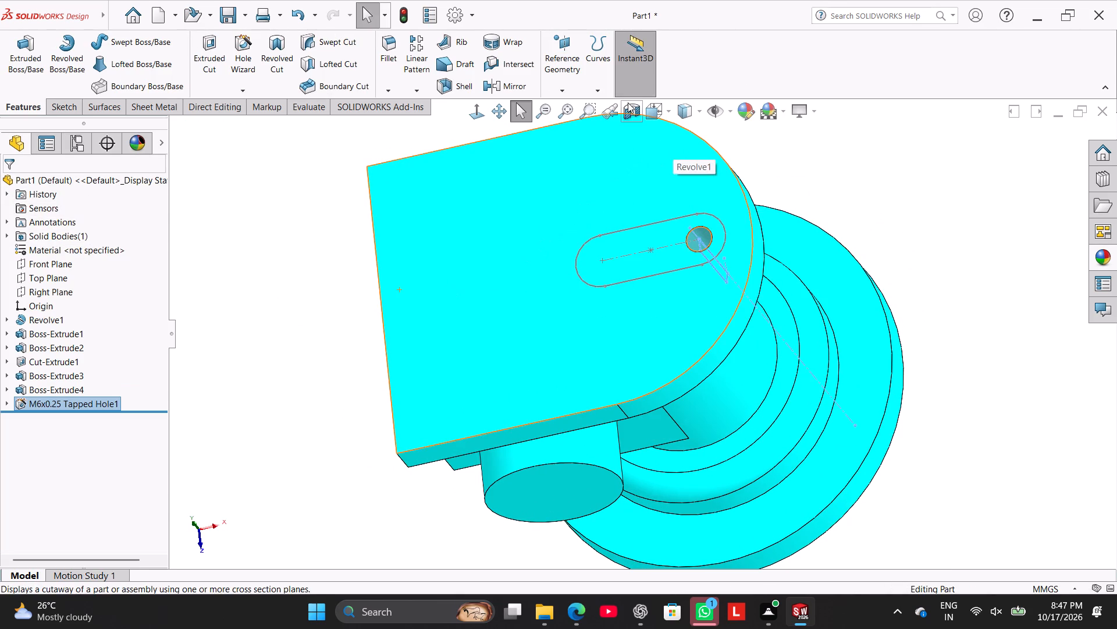
click(628, 103)
middle_drag(385, 396, 384, 301)
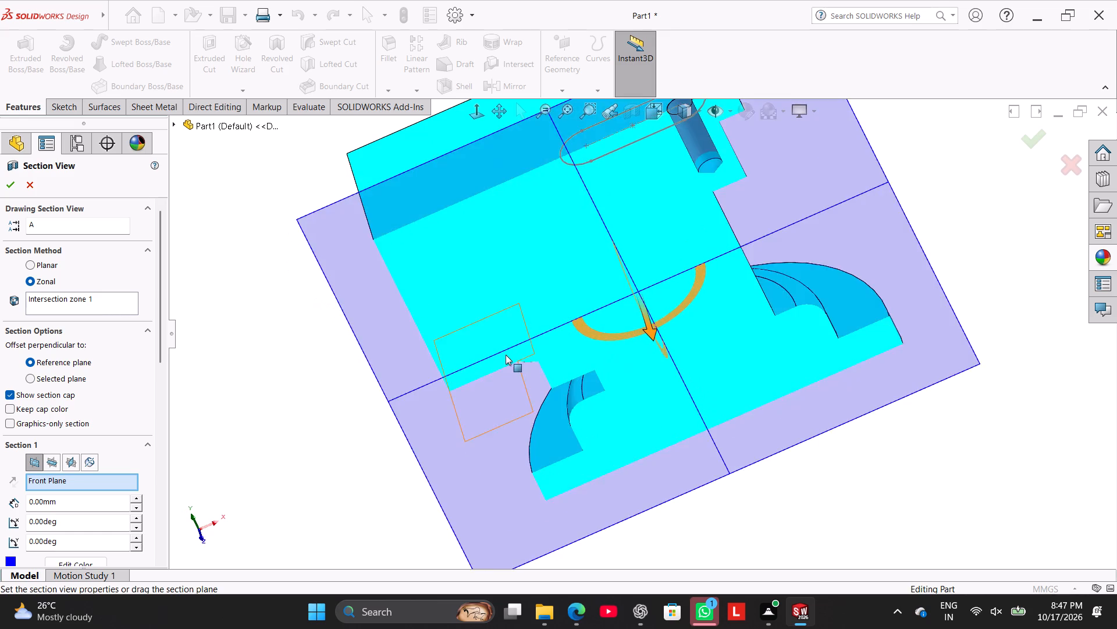
scroll(506, 355, up, 1)
middle_drag(506, 355, 510, 299)
scroll(749, 189, down, 4)
scroll(749, 189, up, 1)
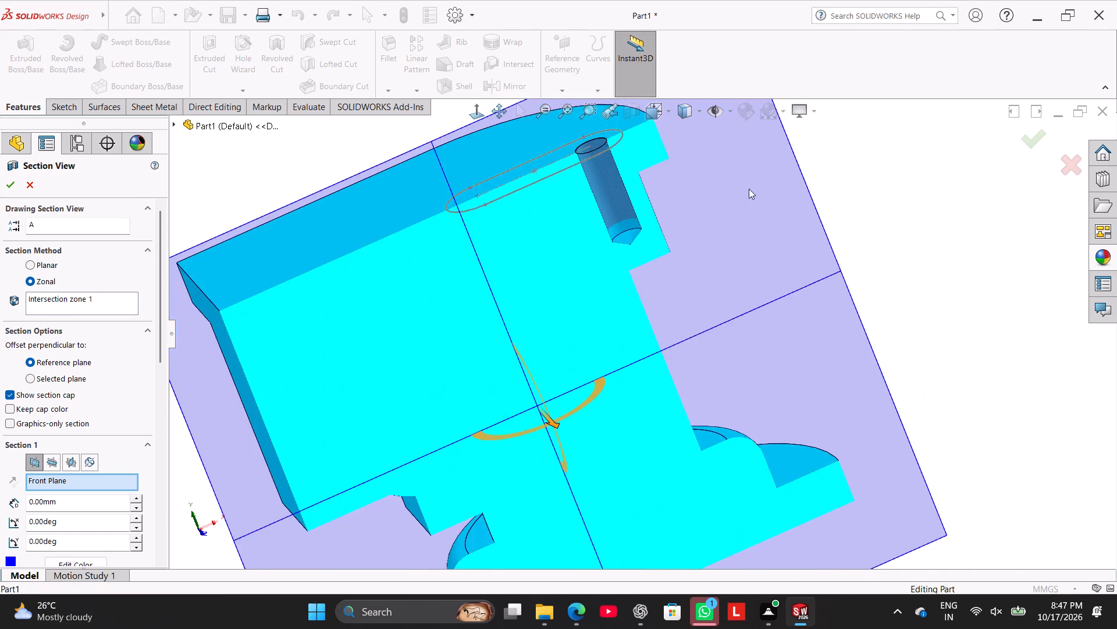
scroll(749, 189, up, 2)
click(36, 181)
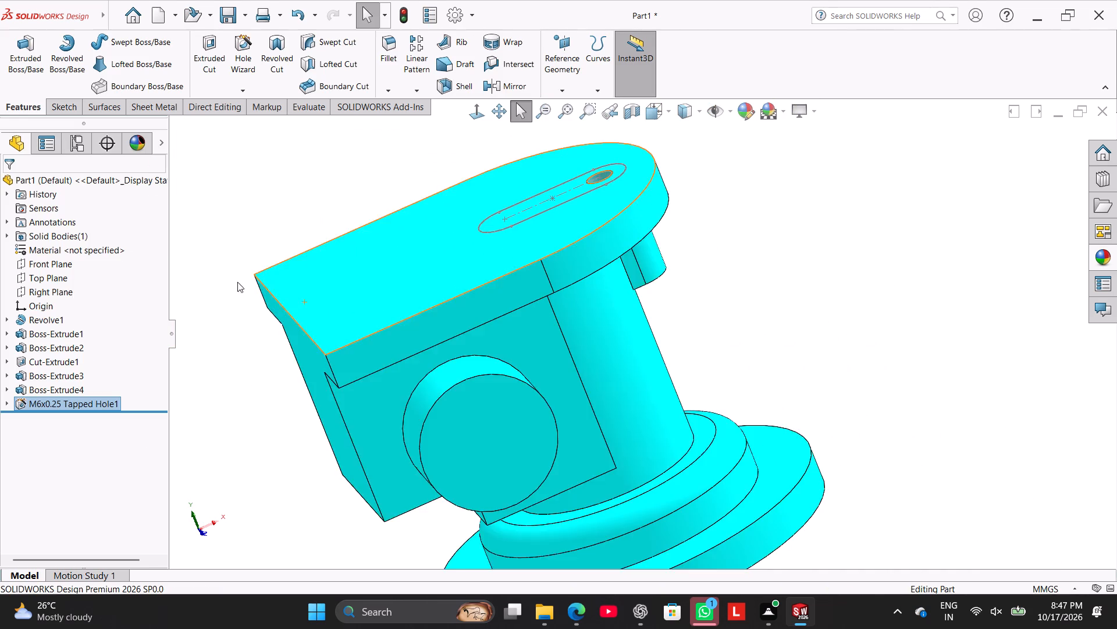
Hide the slot sketch belonging to the last boss extrusion.
scroll(275, 292, up, 2)
right_click(367, 368)
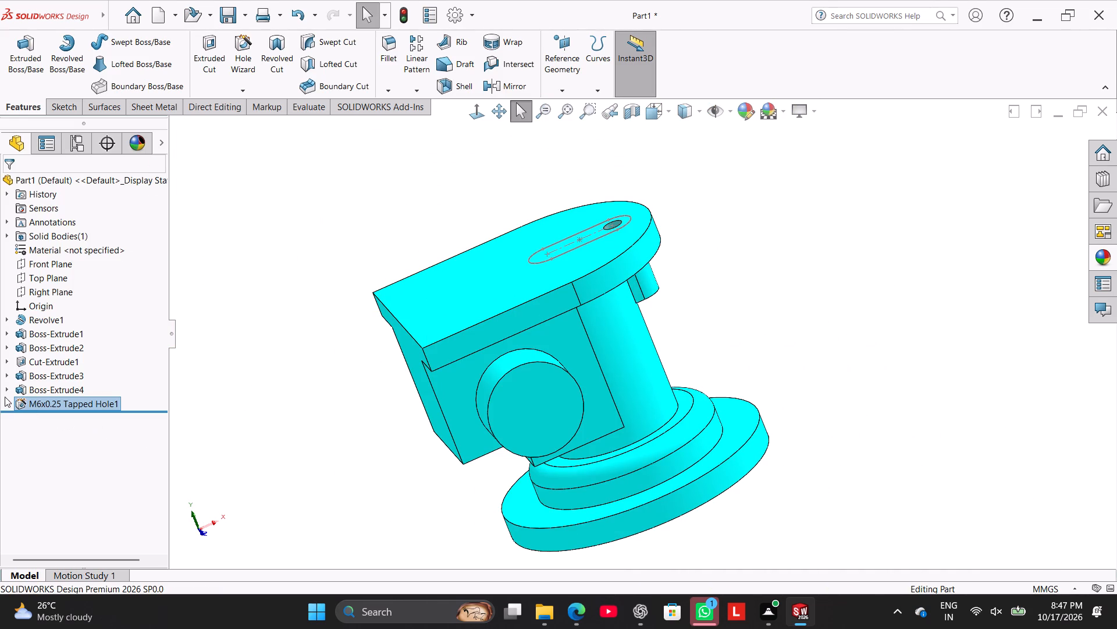
click(4, 387)
right_click(66, 398)
click(83, 376)
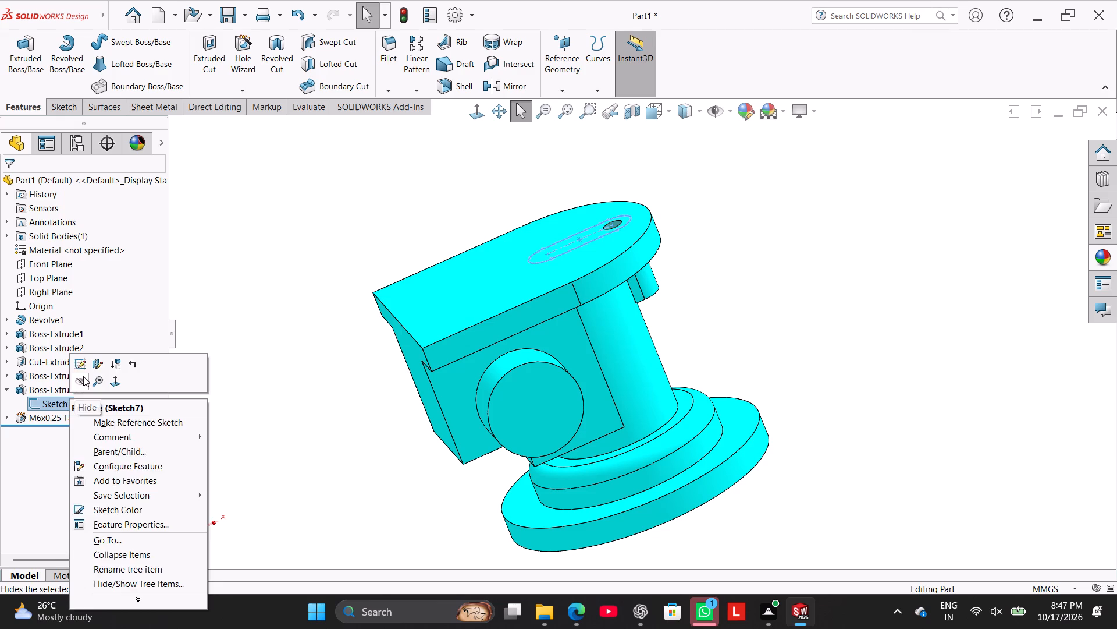
Examine the tapped hole's opening on the arm plate's top face from above and at several angles.
click(289, 367)
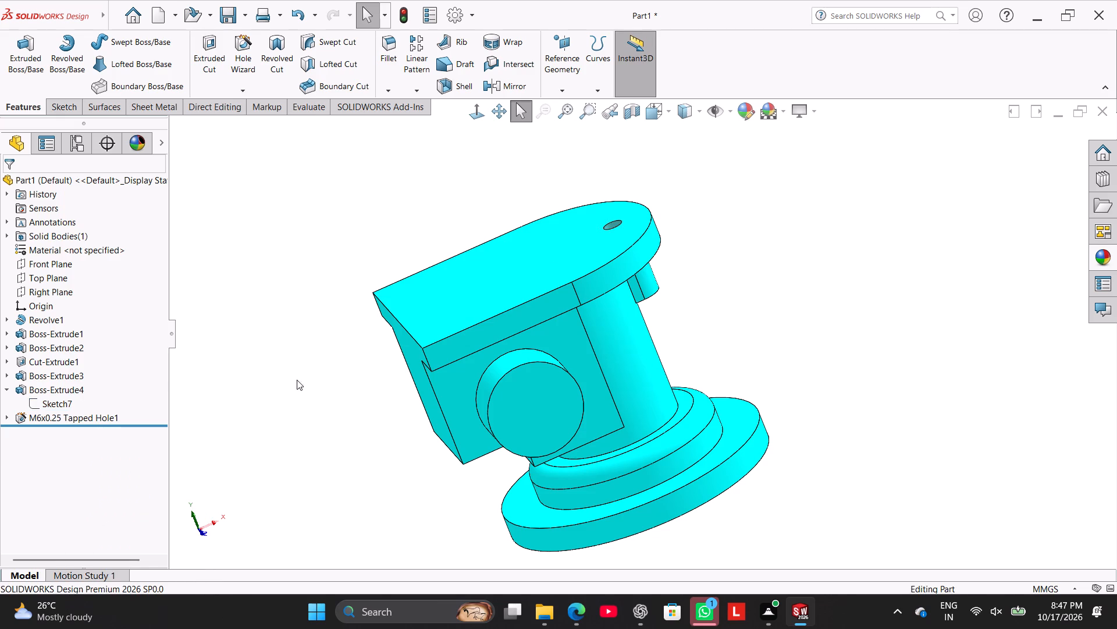
right_drag(306, 383, 427, 281)
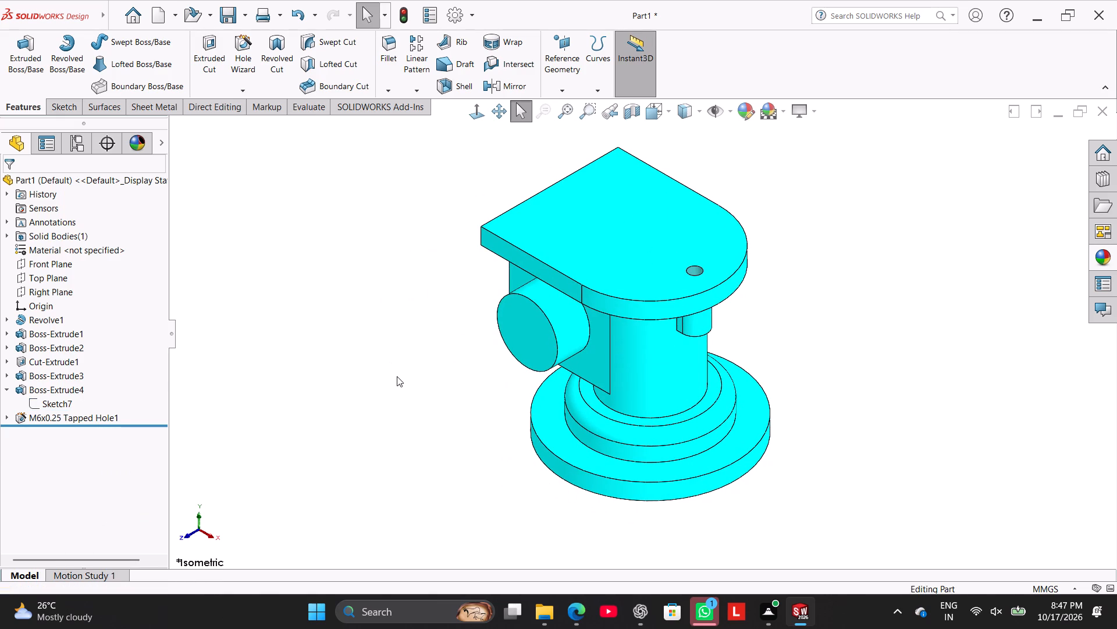
middle_drag(575, 338, 565, 459)
scroll(646, 377, down, 4)
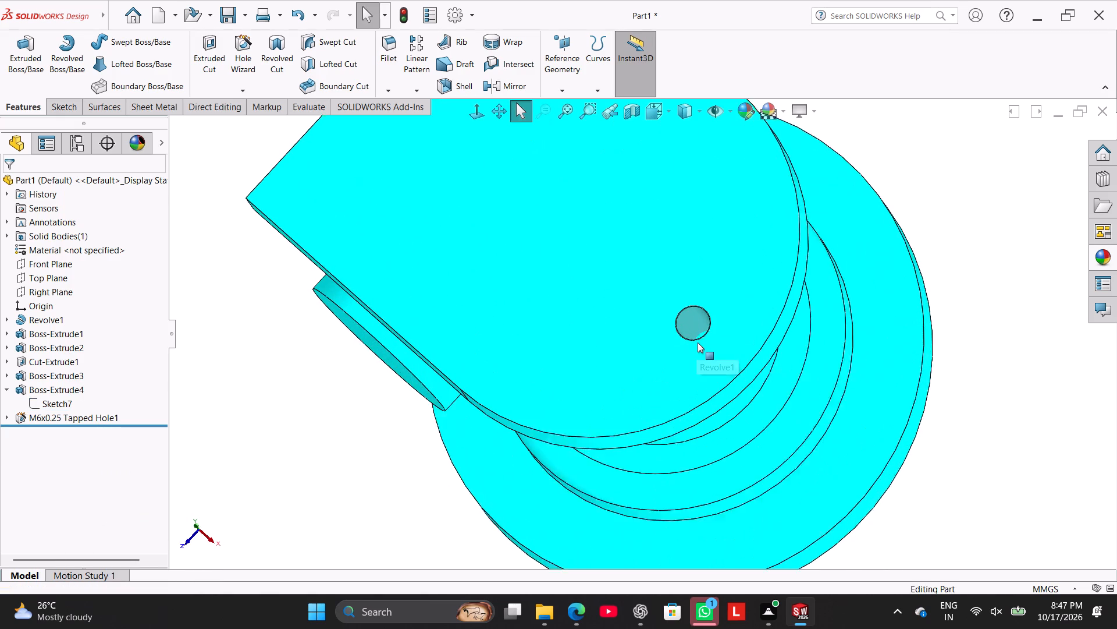
scroll(698, 342, down, 1)
middle_drag(700, 341, 693, 383)
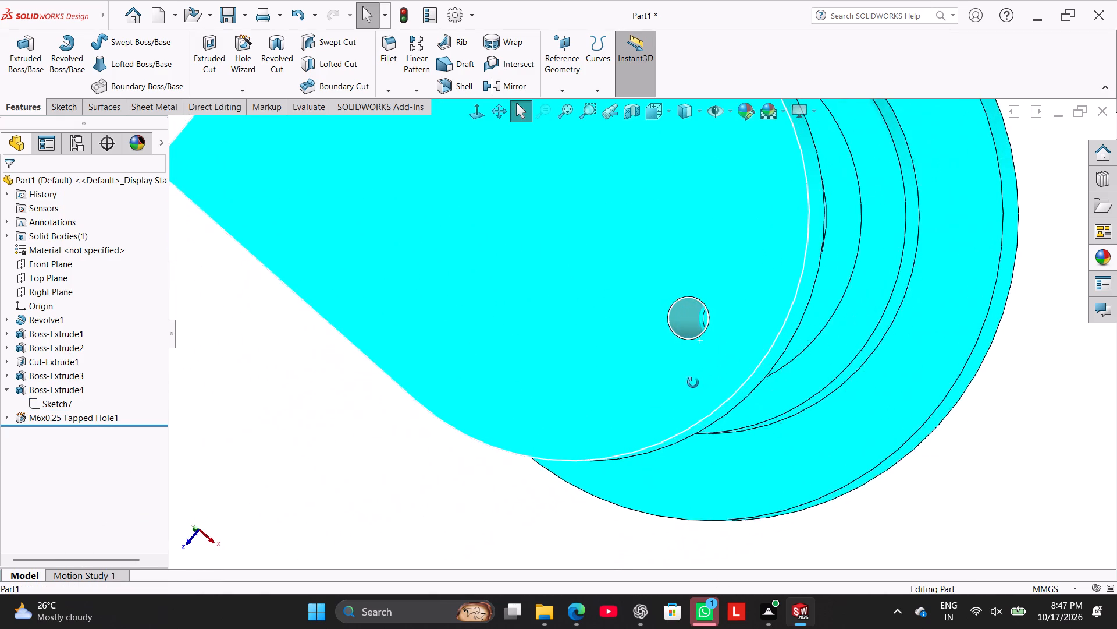
middle_drag(693, 383, 669, 382)
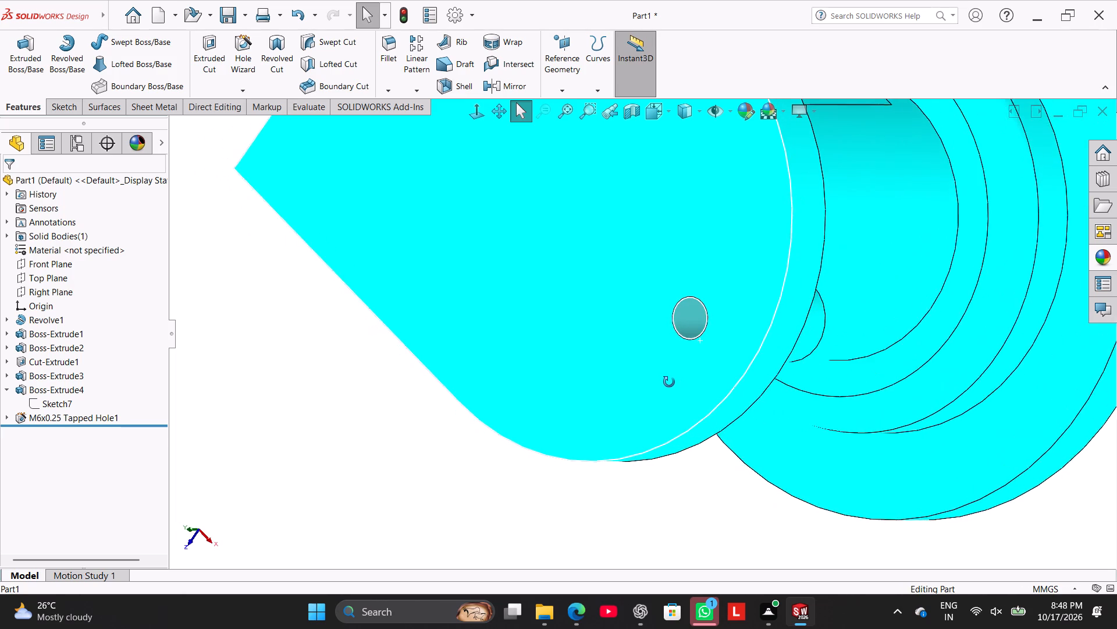
middle_drag(669, 382, 697, 319)
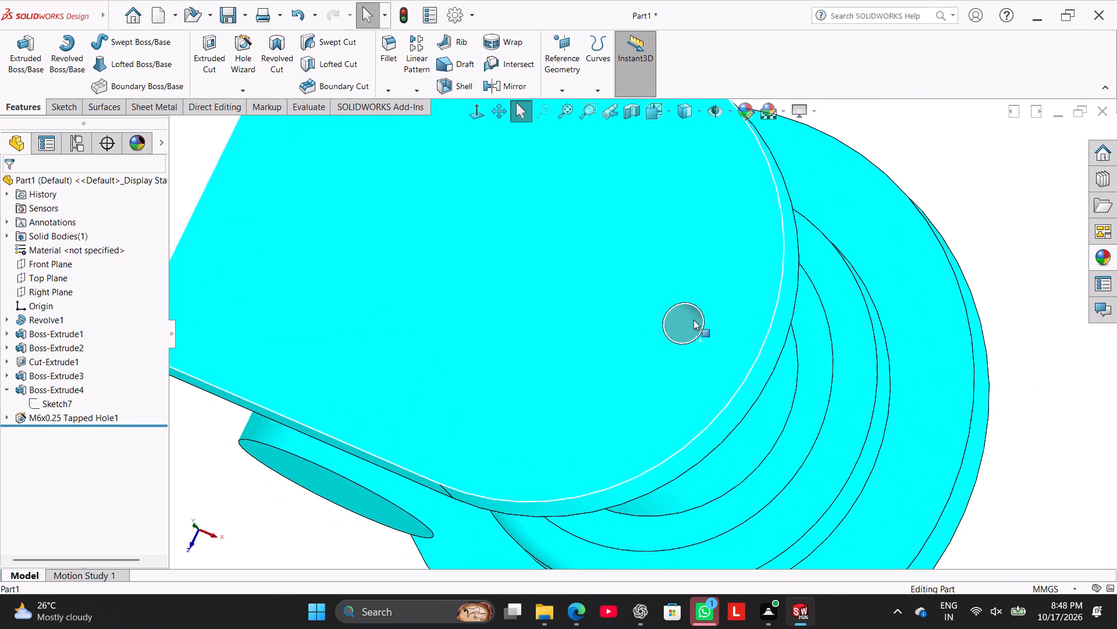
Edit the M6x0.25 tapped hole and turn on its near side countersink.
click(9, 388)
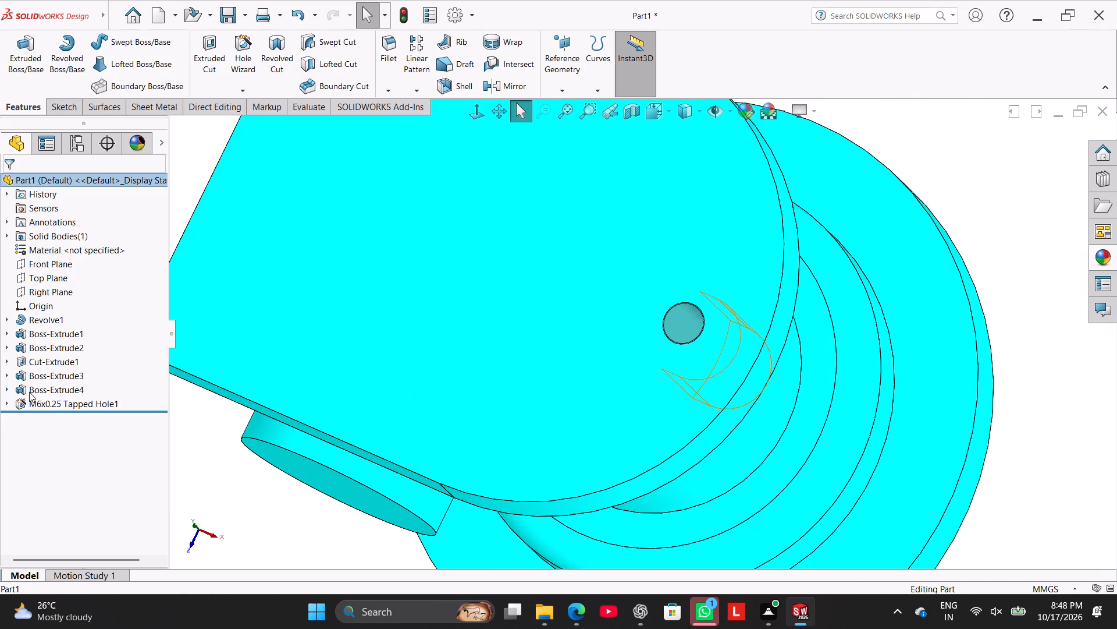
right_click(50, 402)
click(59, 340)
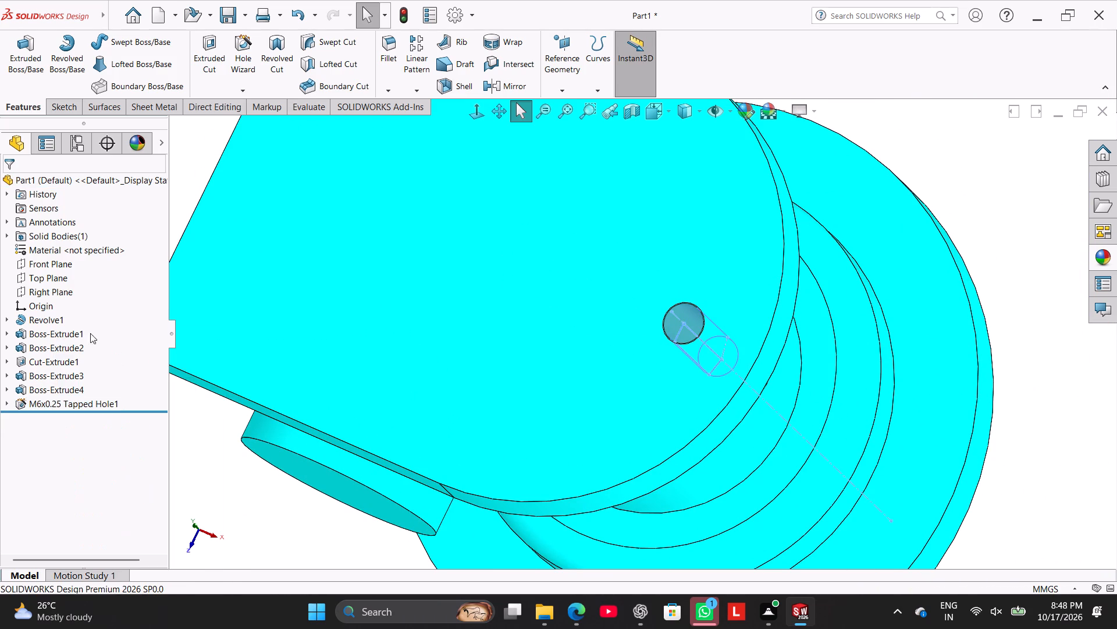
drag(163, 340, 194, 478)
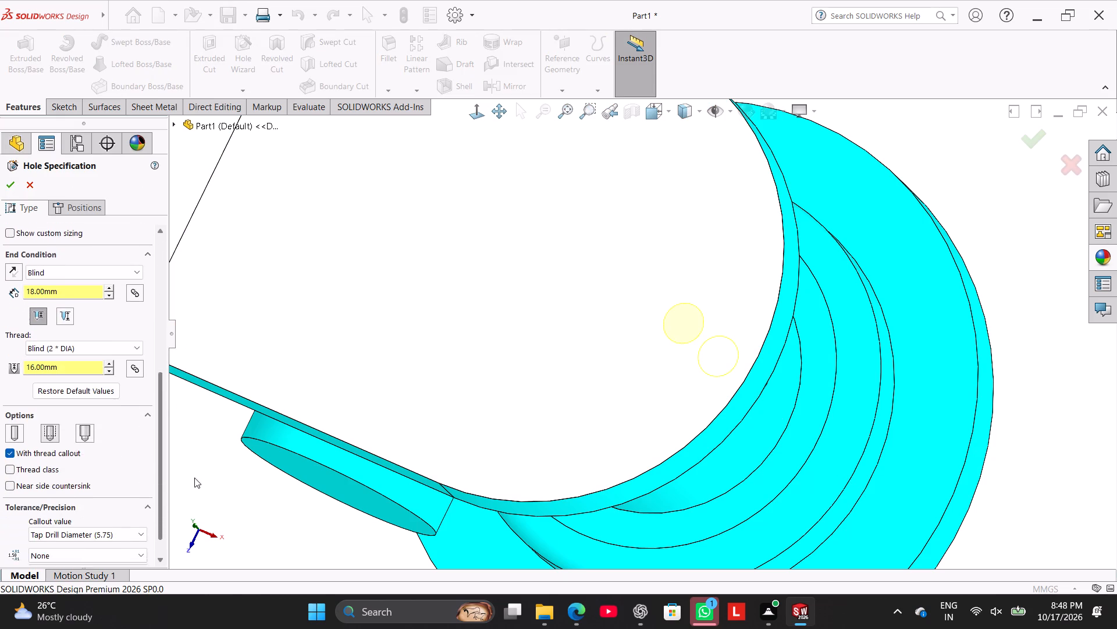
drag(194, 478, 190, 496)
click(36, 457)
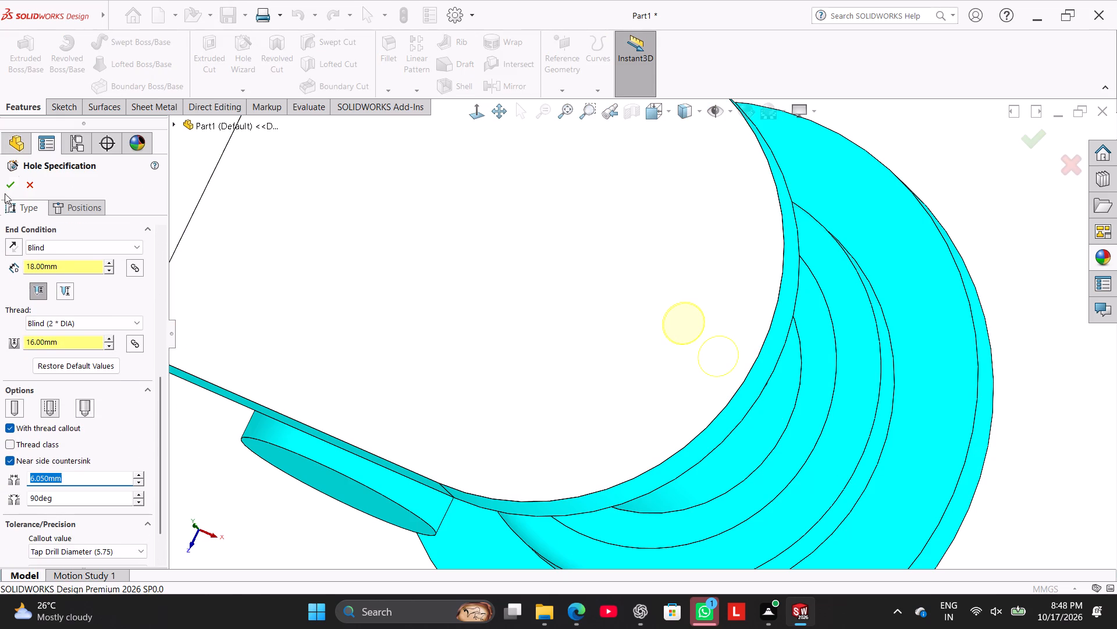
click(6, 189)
Inspect the edited tapped hole's opening and depth with a temporary section view on the Front Plane.
scroll(652, 276, down, 1)
middle_drag(666, 288, 692, 355)
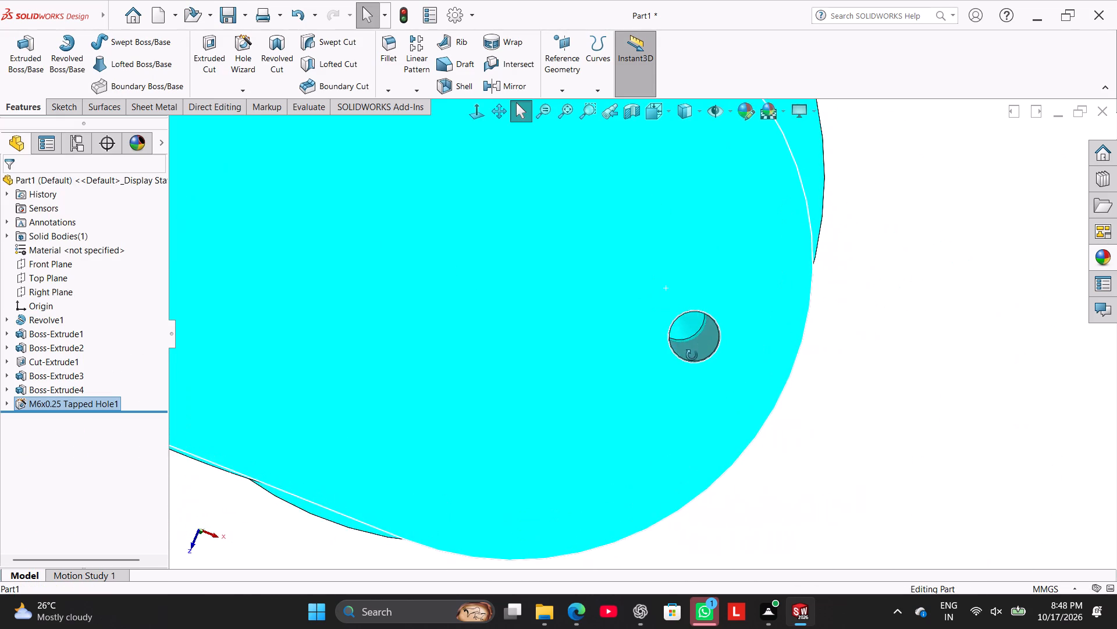
middle_drag(692, 355, 675, 335)
scroll(676, 327, up, 2)
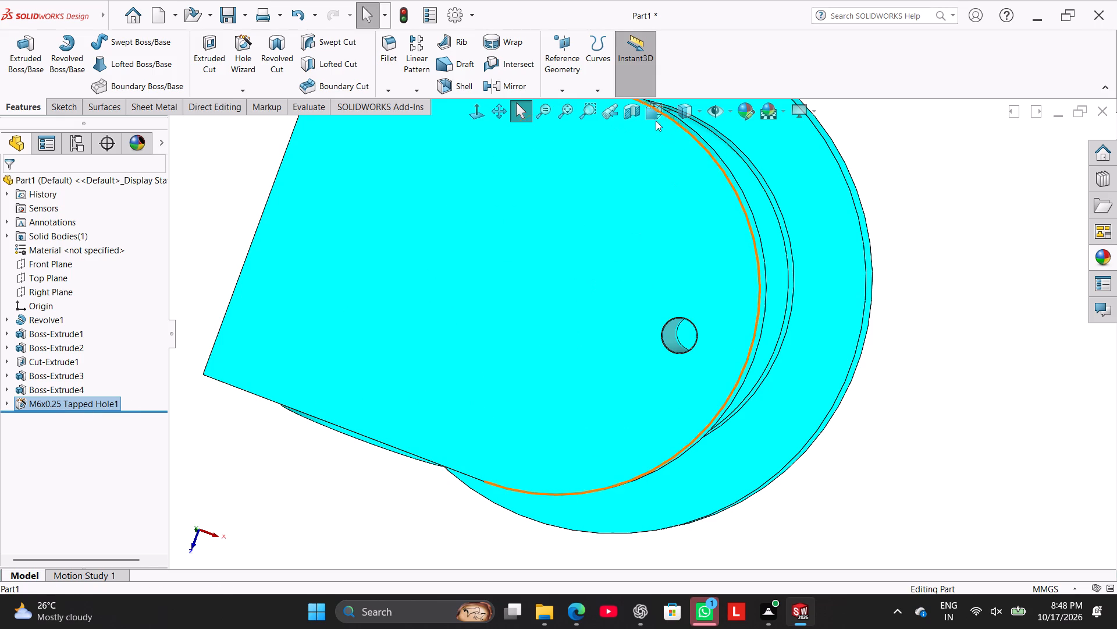
click(630, 115)
middle_drag(647, 280, 649, 200)
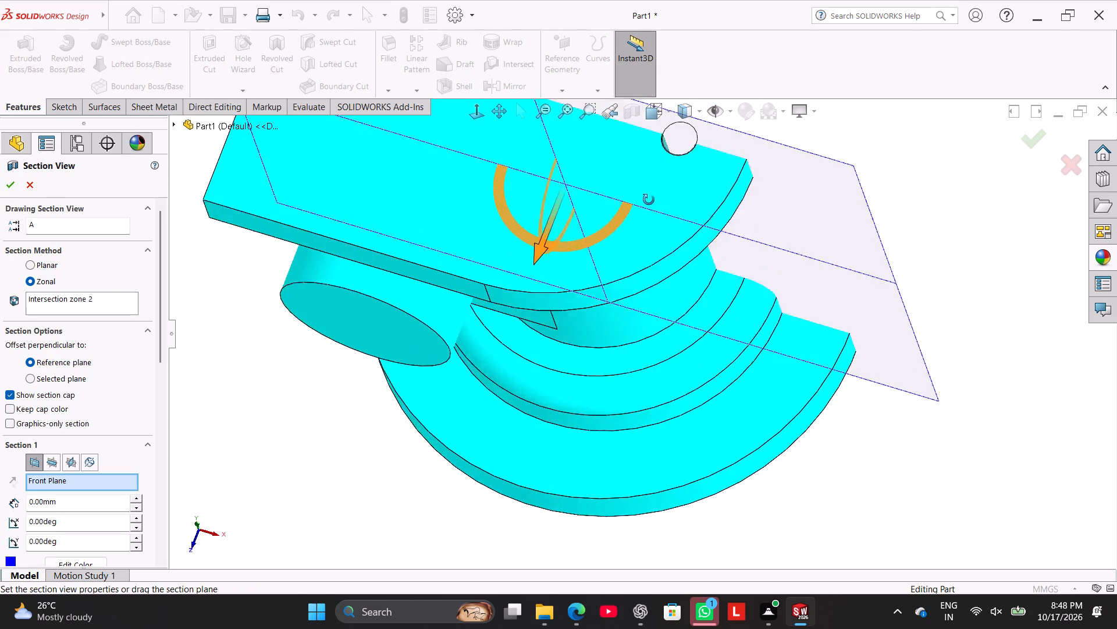
middle_drag(649, 200, 650, 189)
scroll(674, 230, up, 2)
click(476, 113)
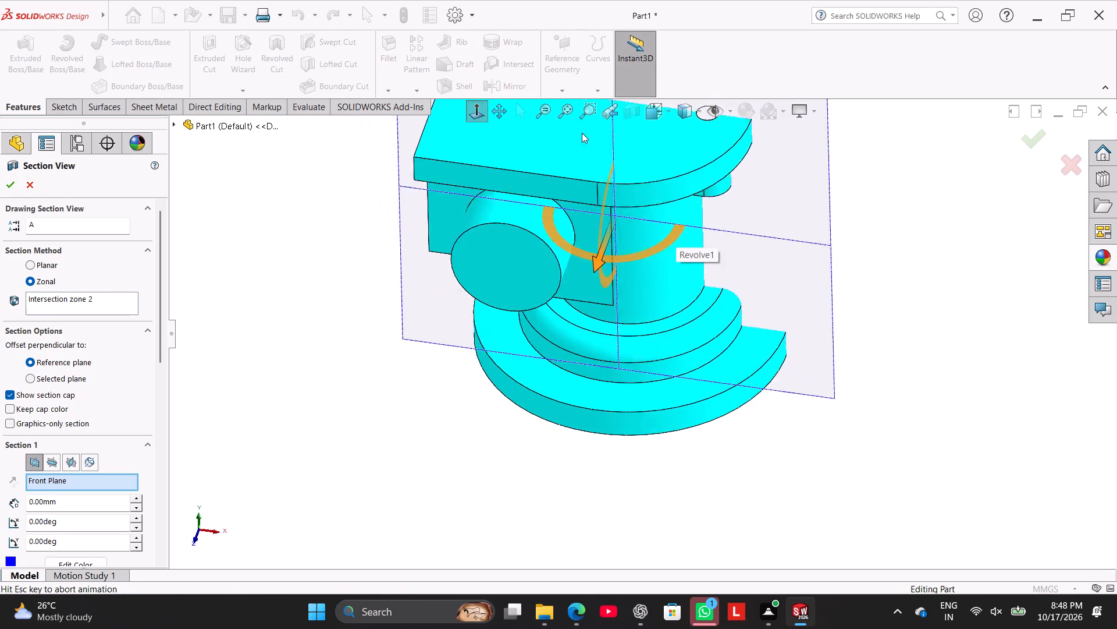
click(468, 107)
scroll(599, 150, down, 6)
middle_drag(559, 162, 565, 174)
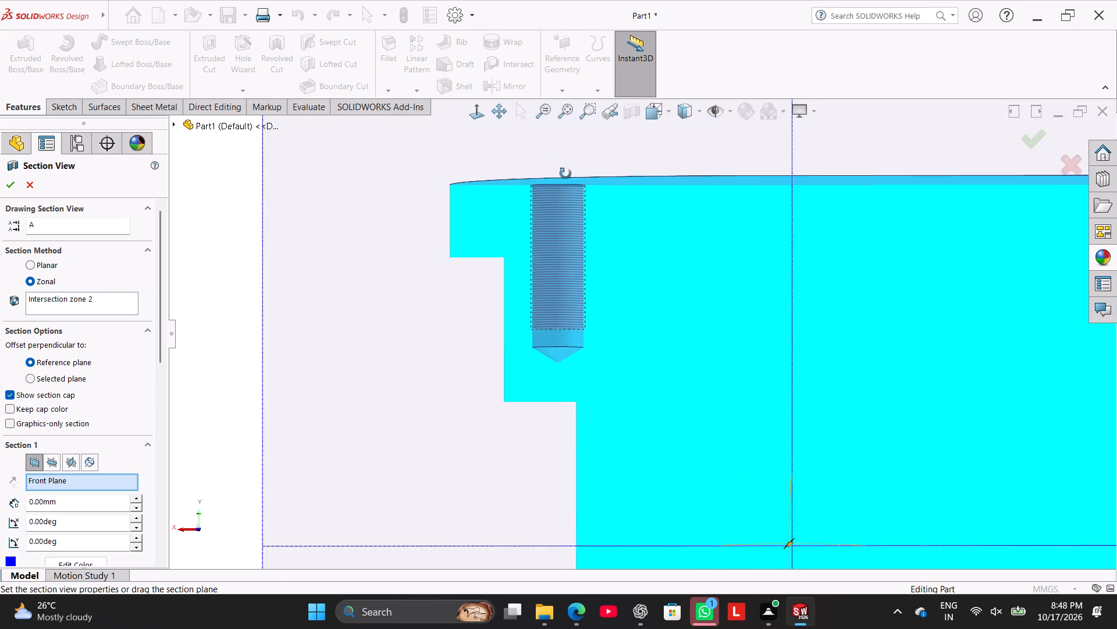
middle_drag(565, 174, 568, 212)
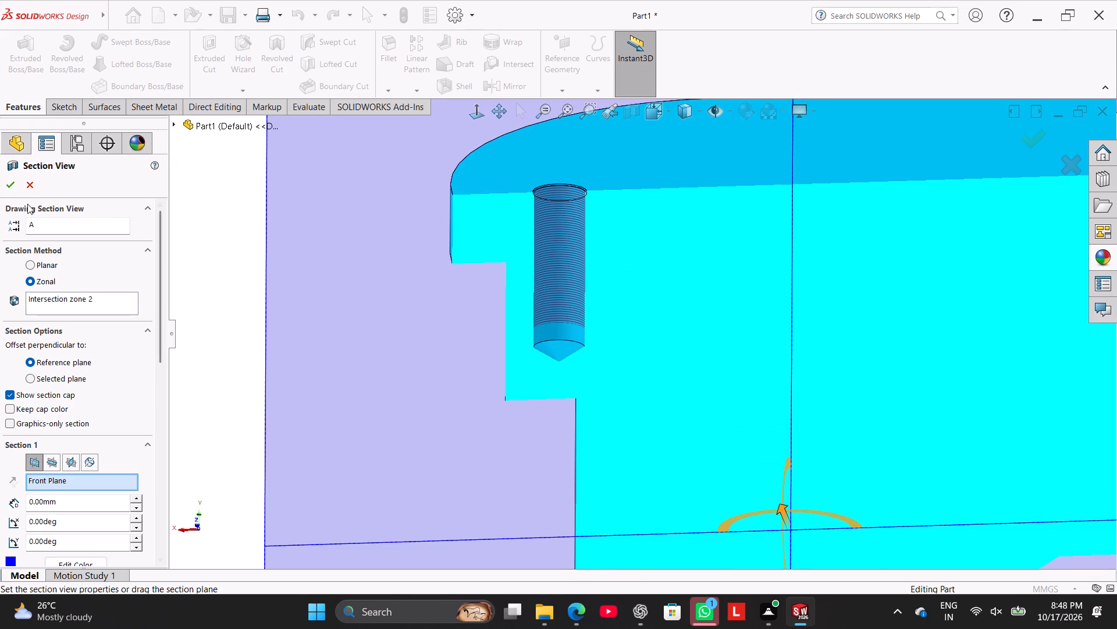
click(6, 189)
scroll(404, 227, up, 2)
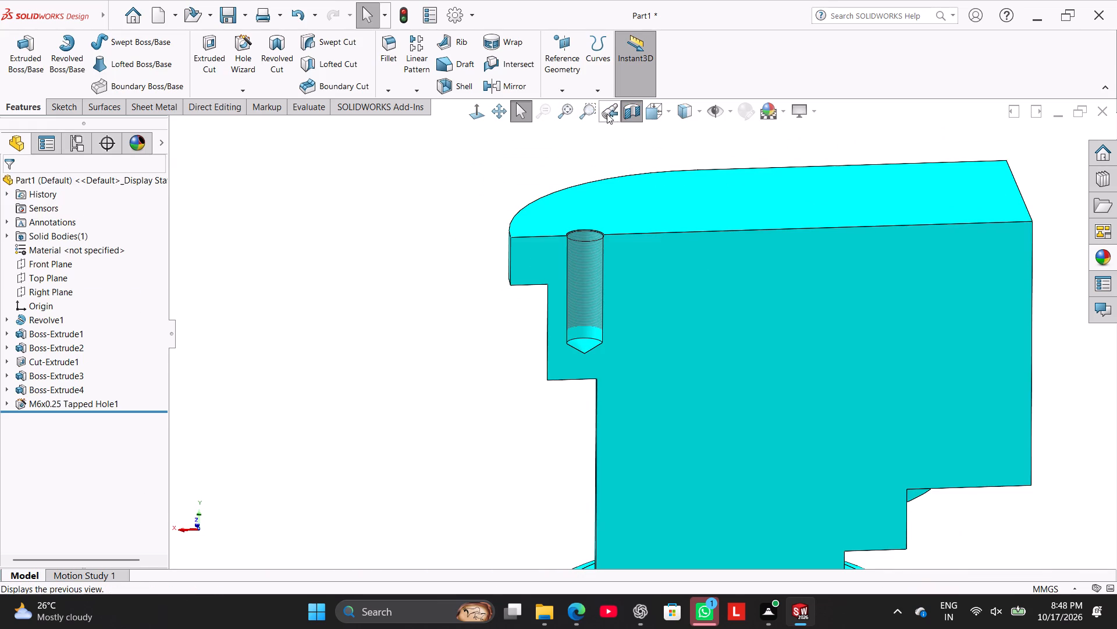
click(624, 112)
Change the tapped hole's size to M6 and turn off its near side countersink.
right_drag(438, 248, 563, 178)
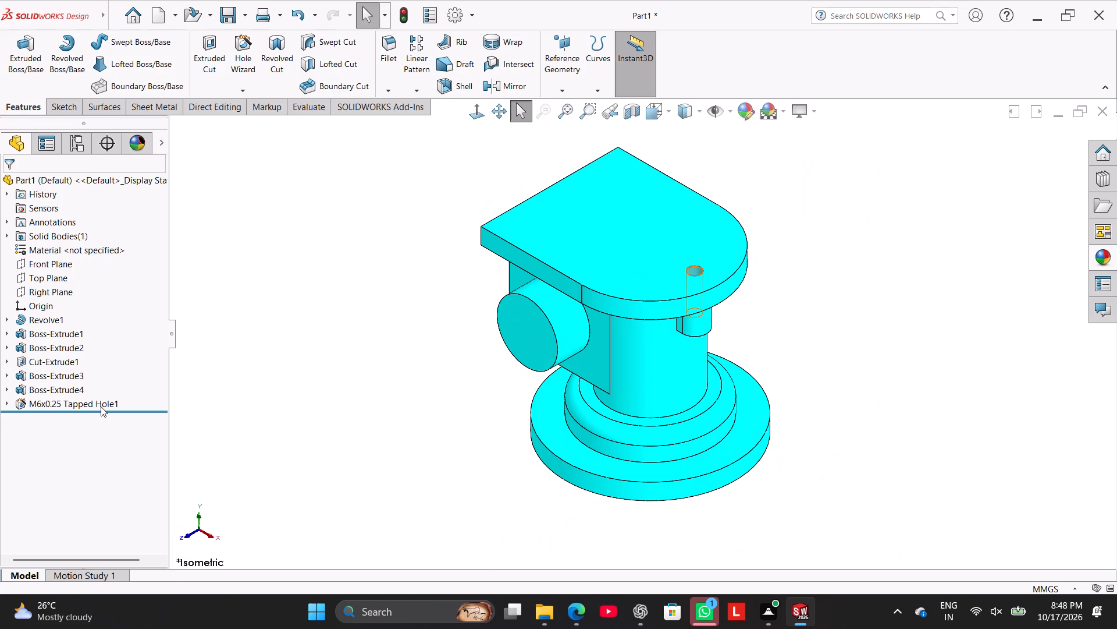
right_click(99, 407)
click(63, 391)
right_click(64, 399)
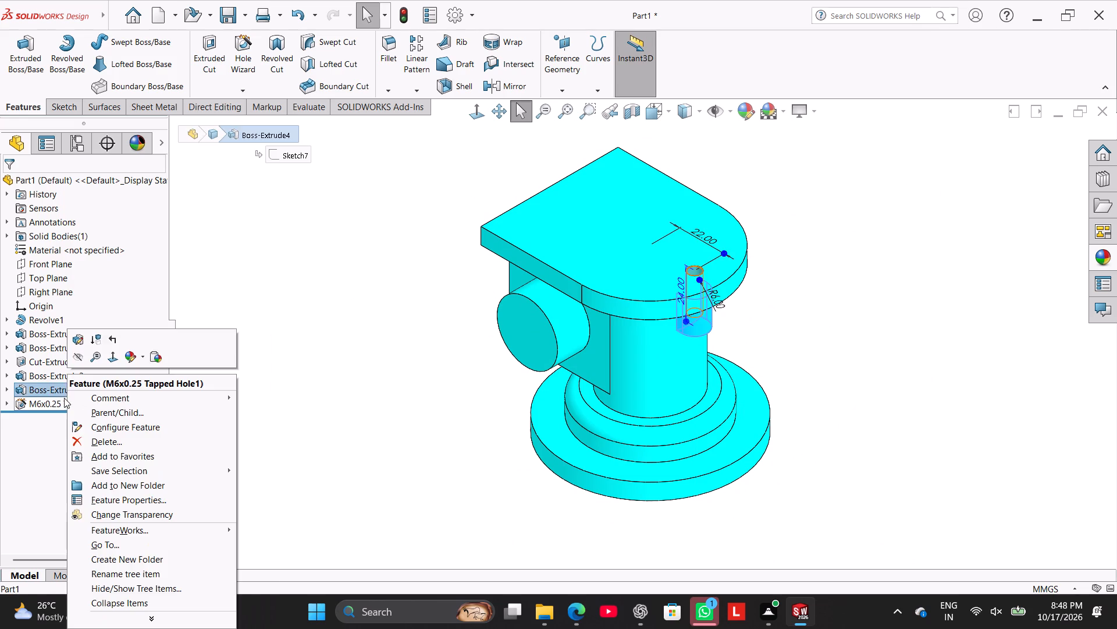
click(76, 340)
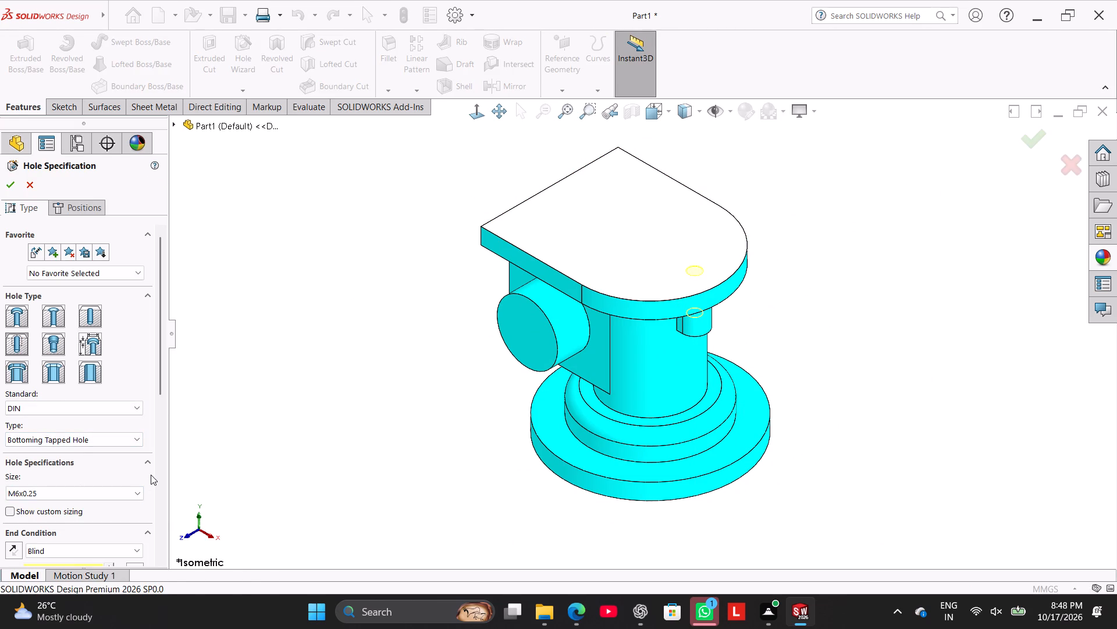
click(121, 493)
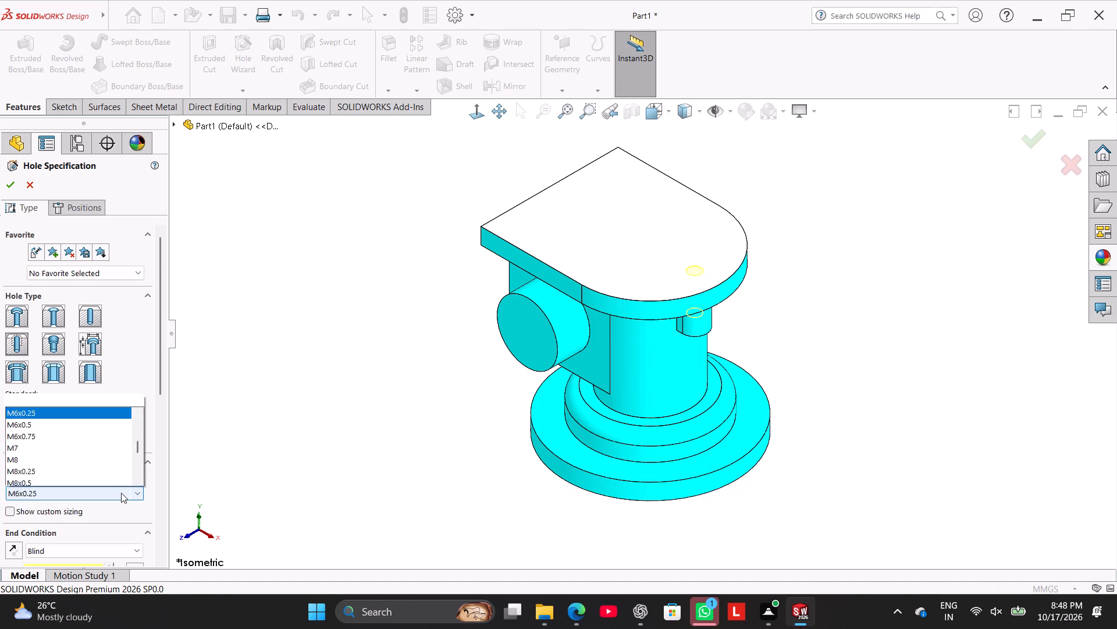
scroll(93, 409, up, 1)
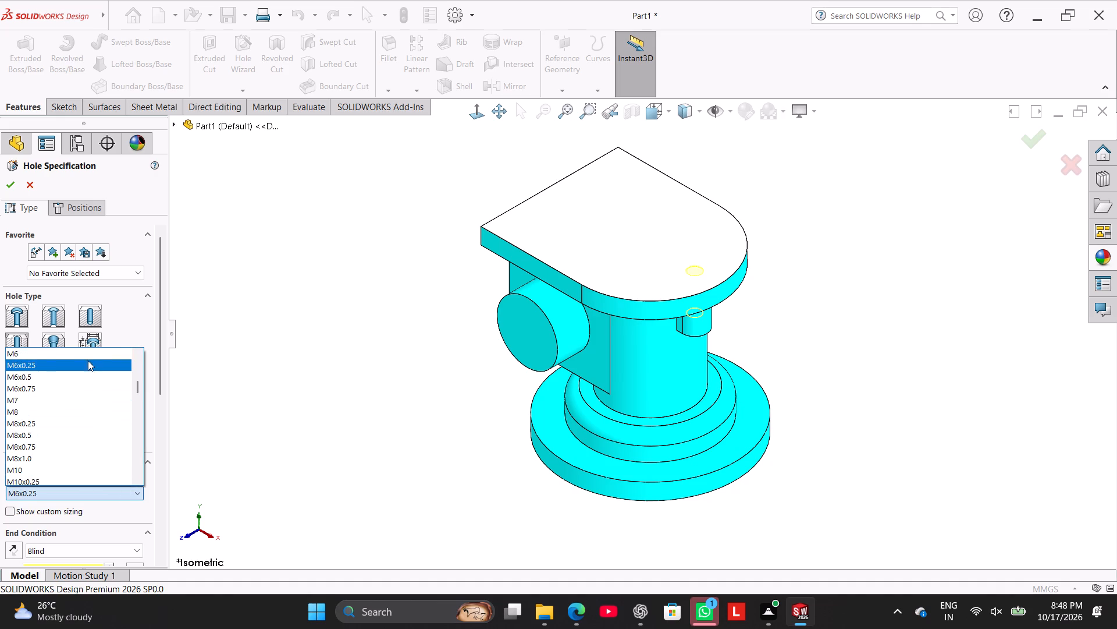
click(88, 355)
drag(156, 385, 172, 464)
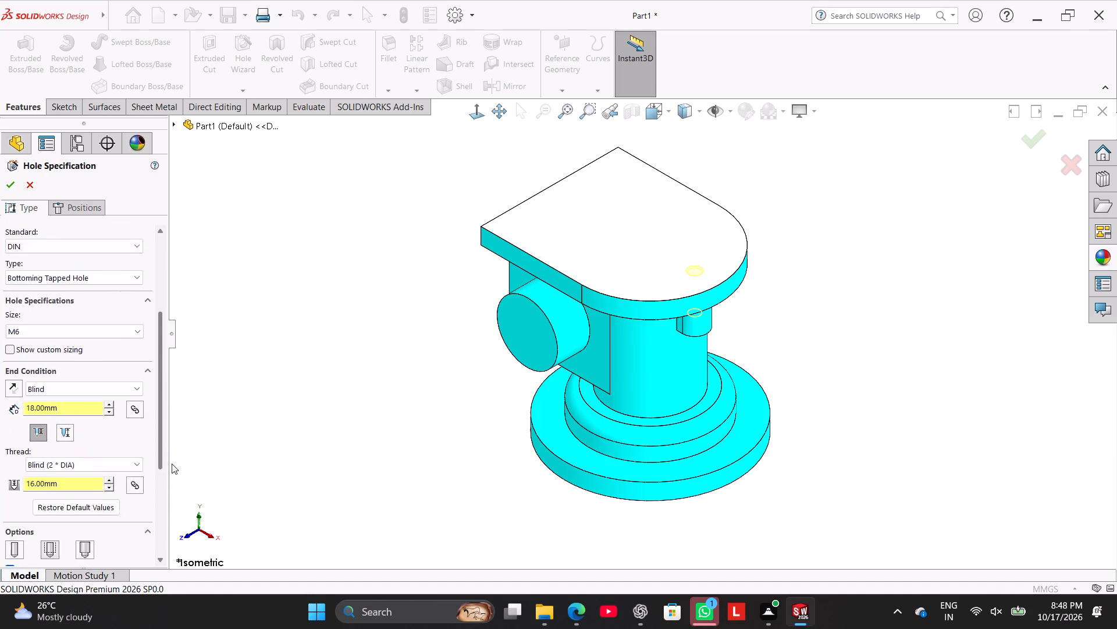
drag(172, 464, 163, 570)
click(19, 412)
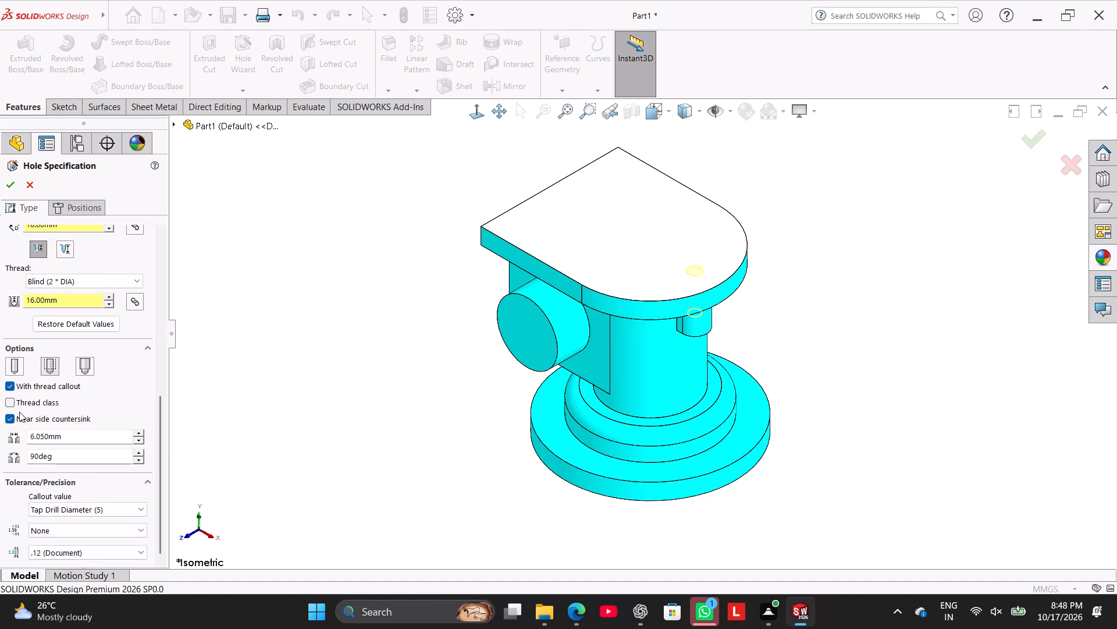
click(19, 417)
click(5, 189)
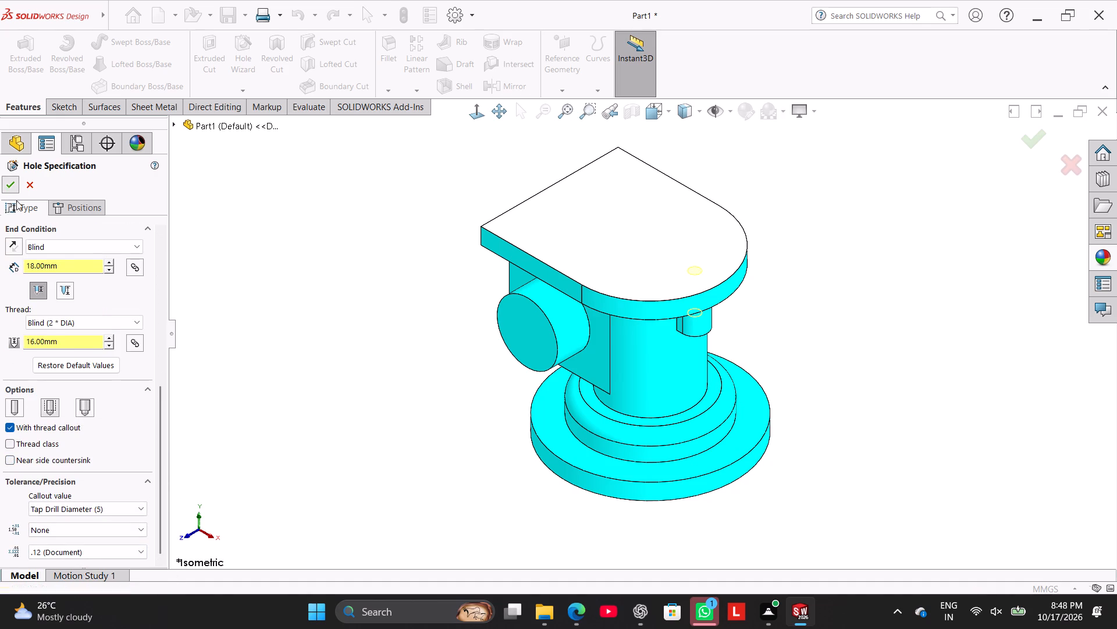
Sketch a centre rectangle about 29 mm long on the arm plate's top face, centred on the midpoint of the straight end edge.
right_click(557, 238)
click(586, 228)
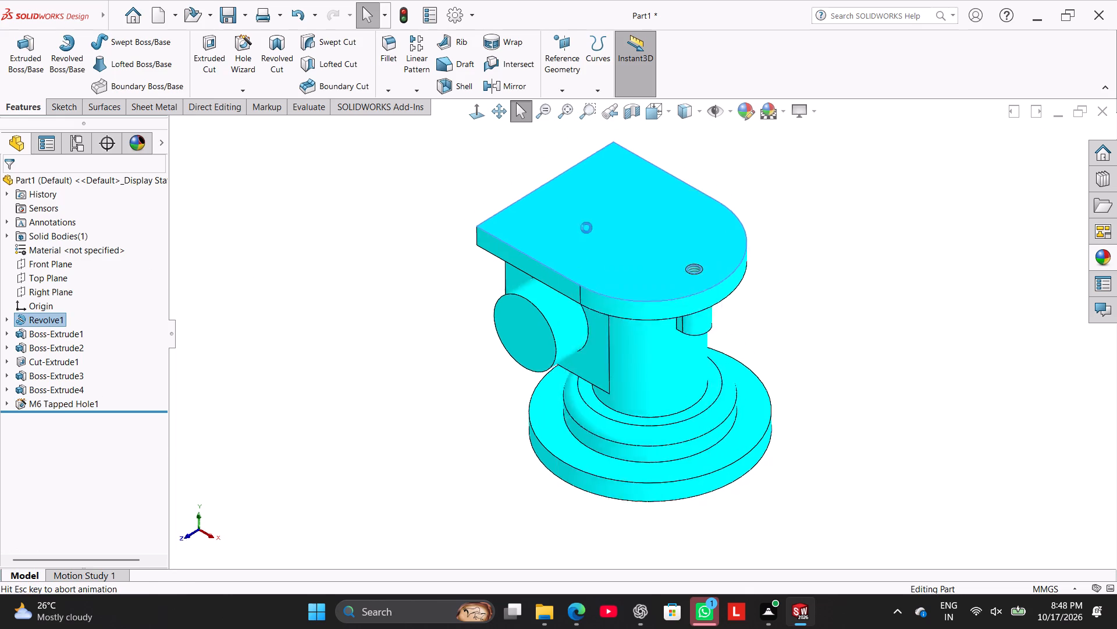
click(326, 333)
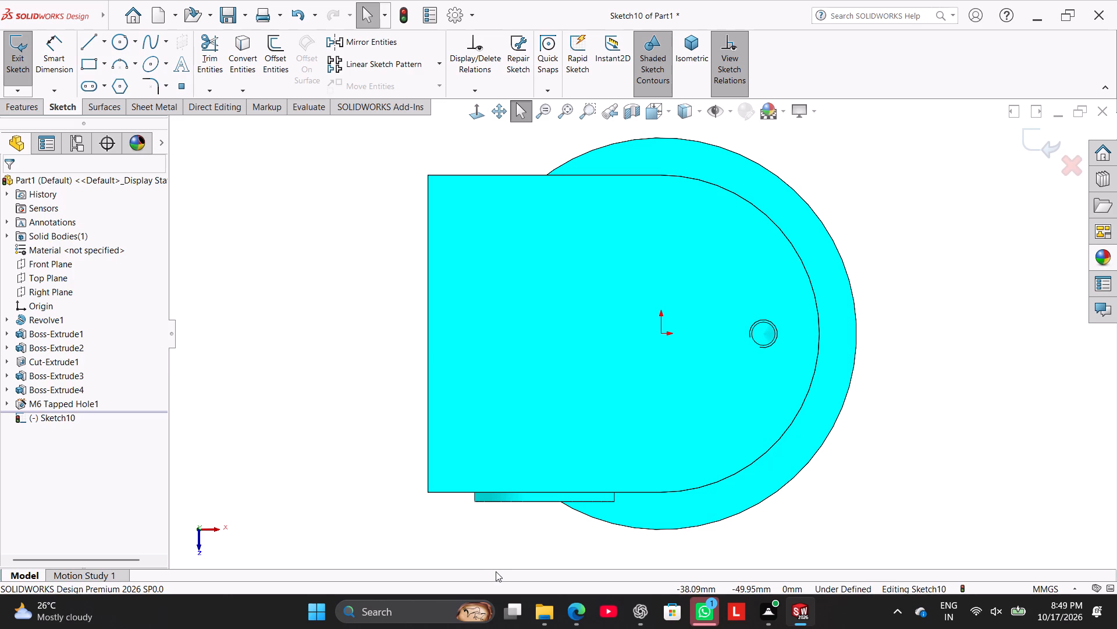
right_click(336, 409)
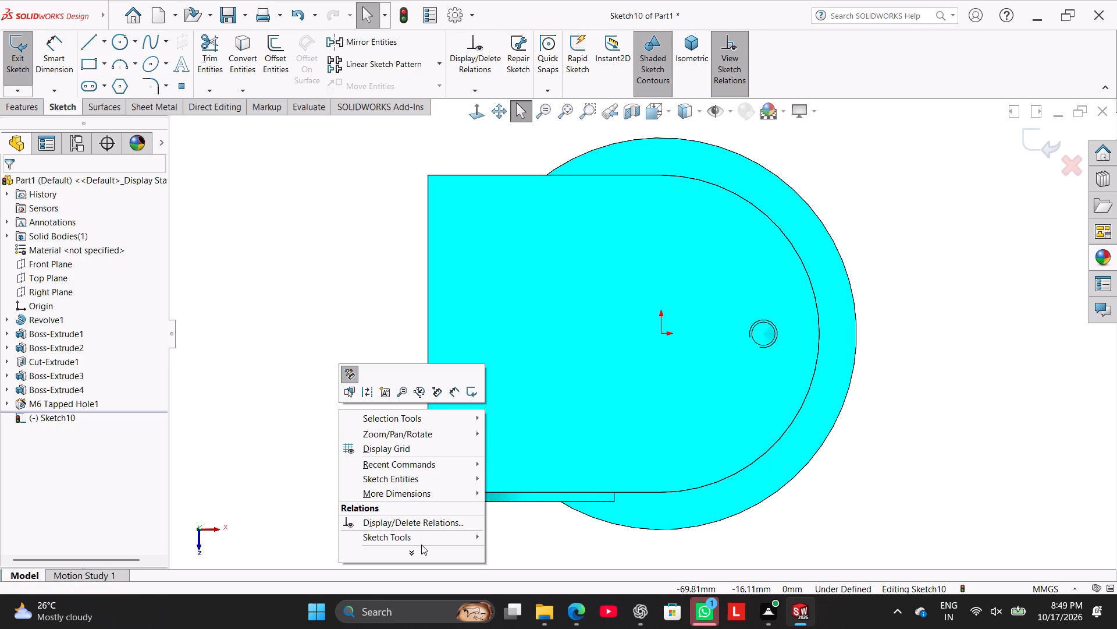
click(274, 228)
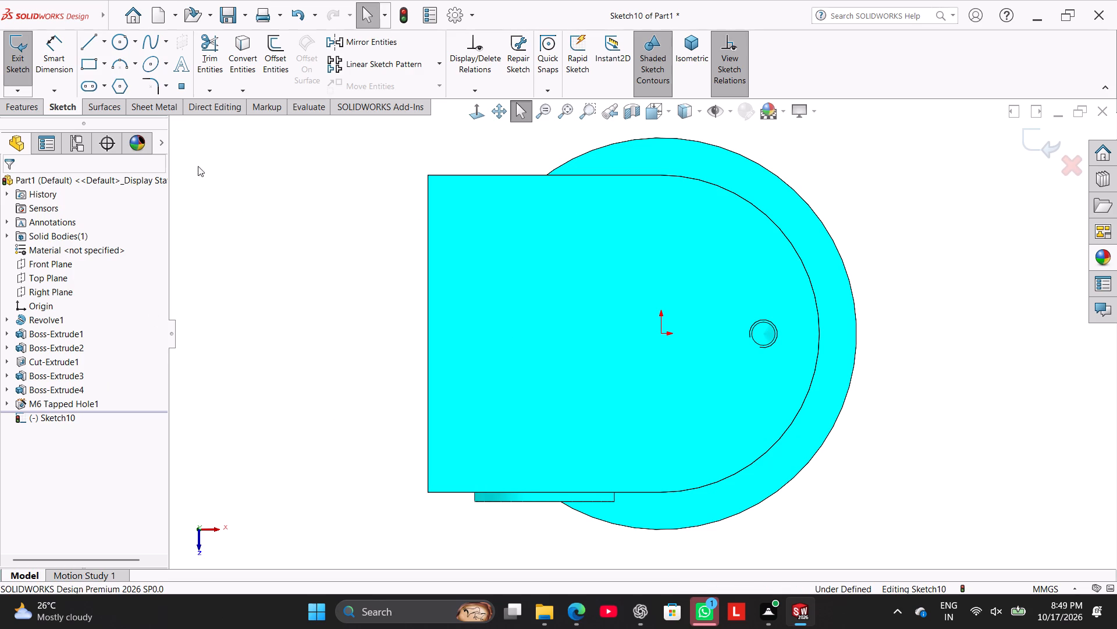
click(103, 64)
click(119, 96)
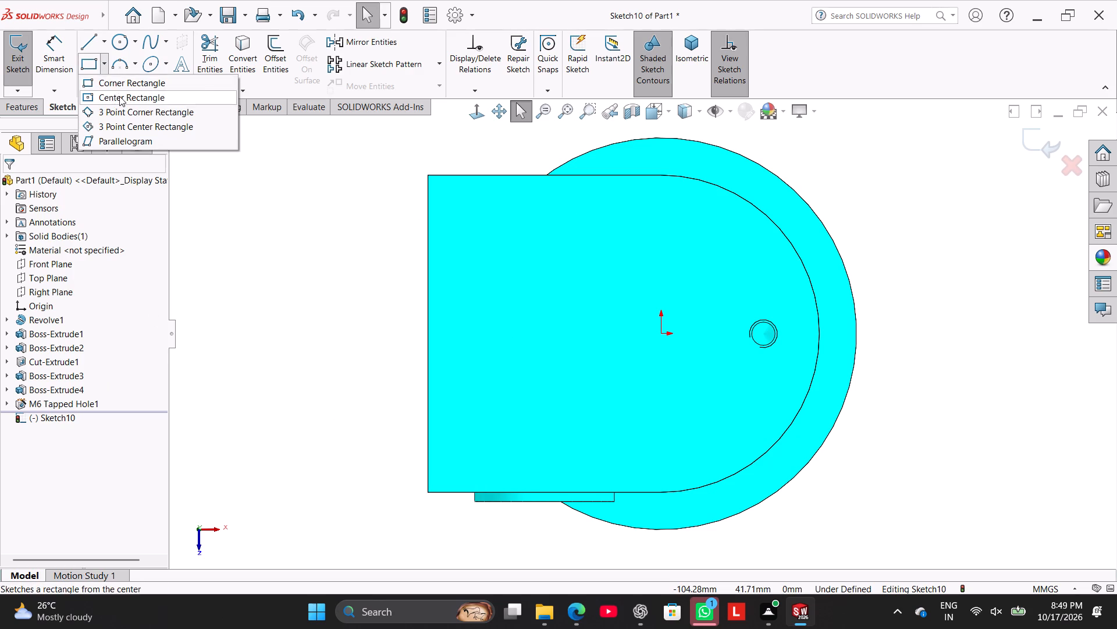
click(427, 334)
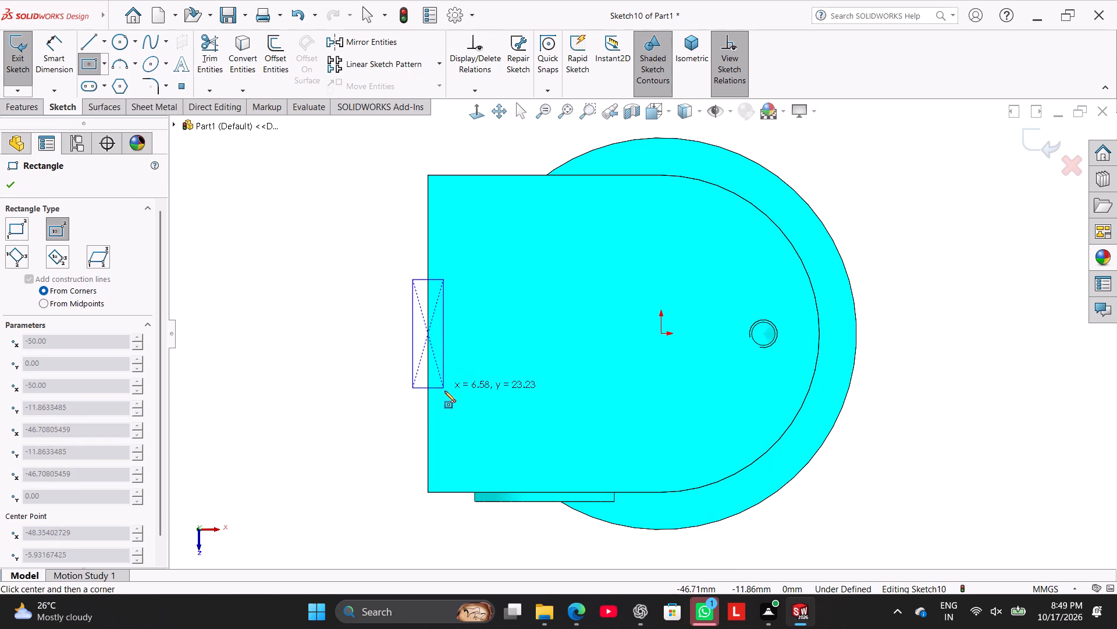
click(448, 401)
right_click(322, 322)
click(341, 328)
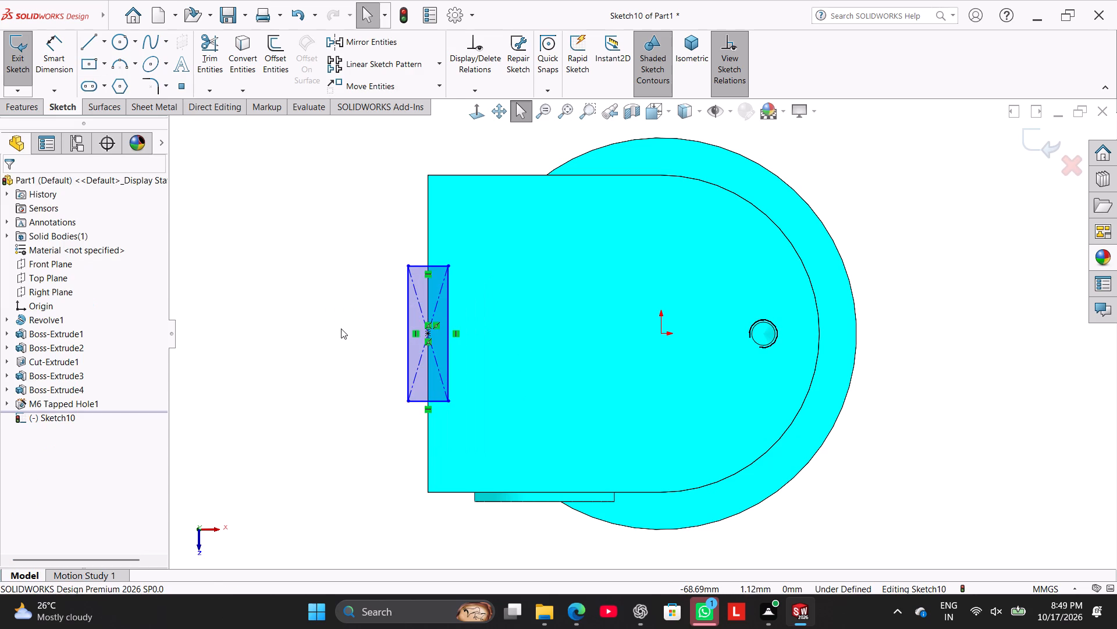
Dimension the rectangle's long side parallel to the plate's straight end edge to 28 mm.
click(63, 80)
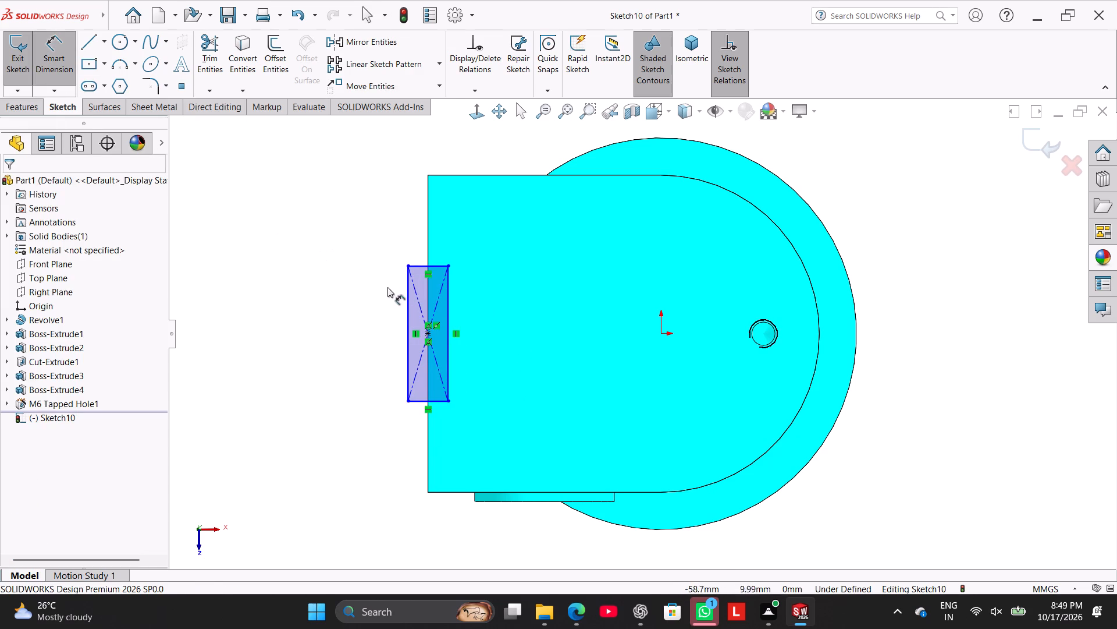
click(405, 326)
click(358, 326)
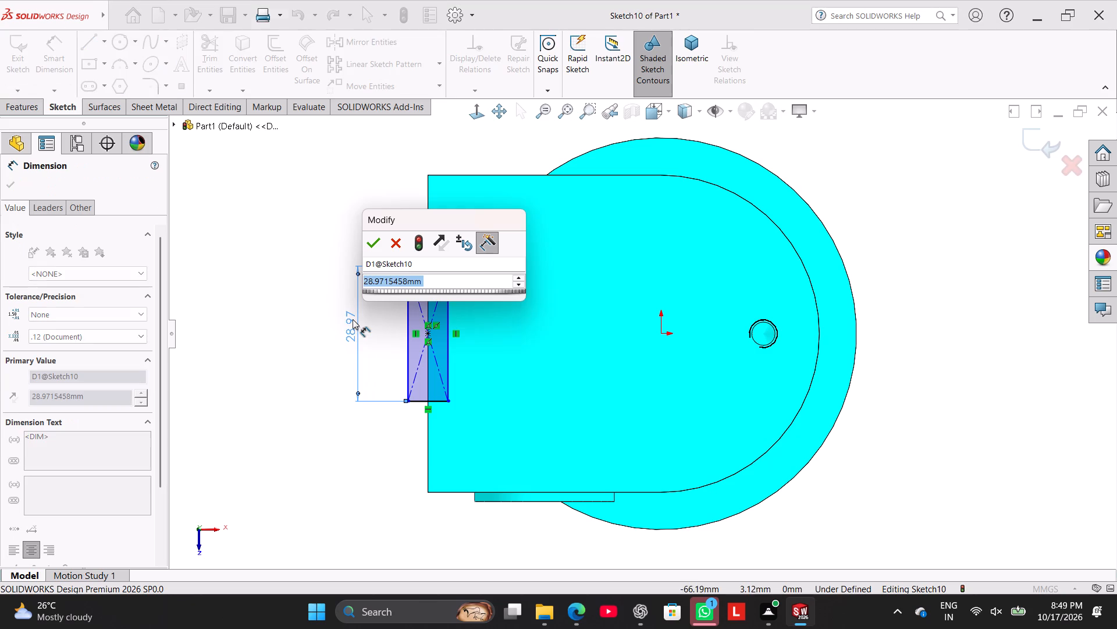
text(28)
key(Return)
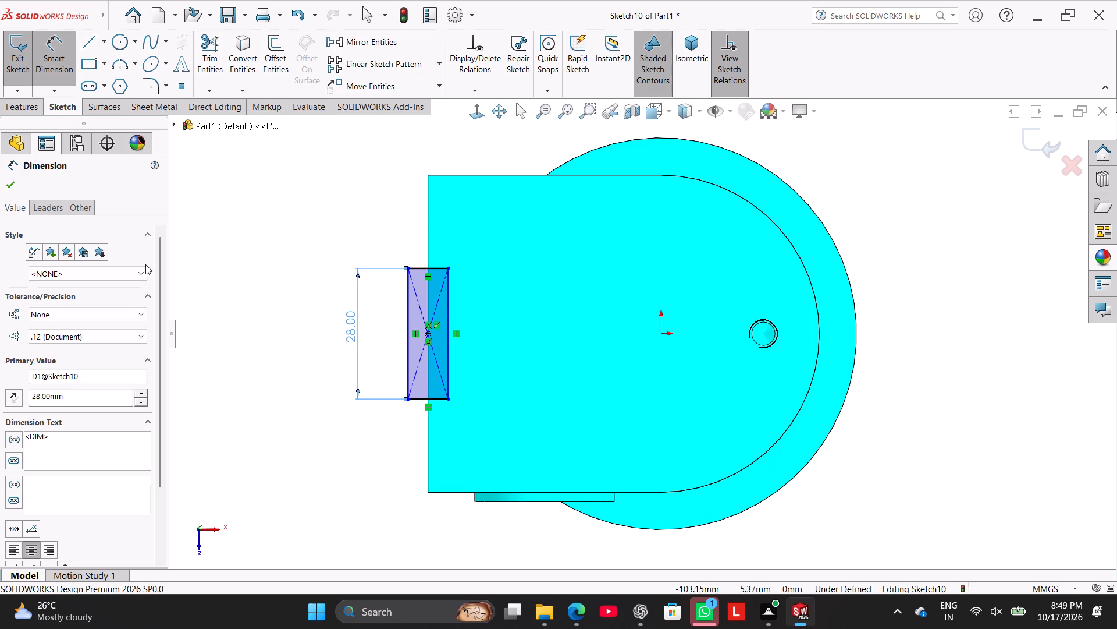
Dimension the rectangle's inner long side 5 mm from the arm plate's straight end edge.
scroll(515, 236, down, 7)
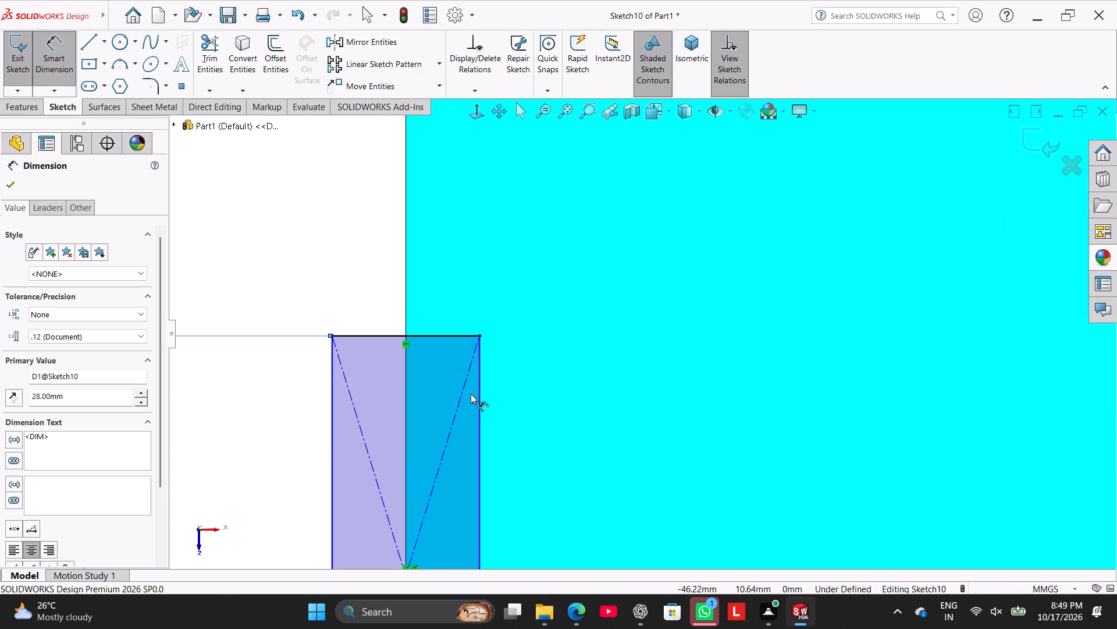
drag(480, 403, 474, 404)
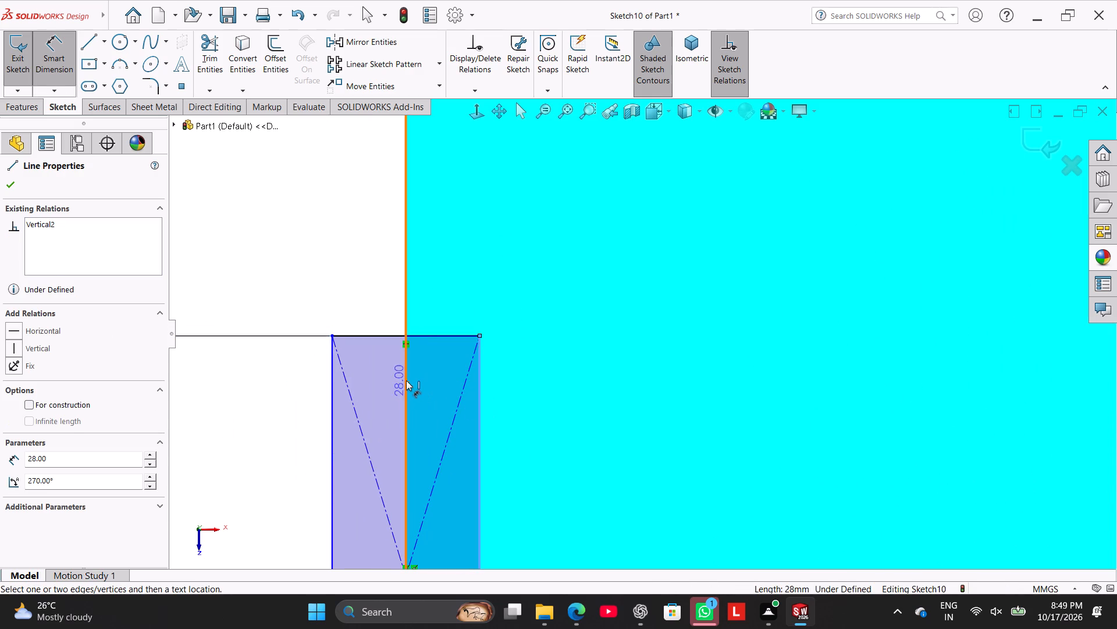
click(406, 380)
click(433, 311)
key(5)
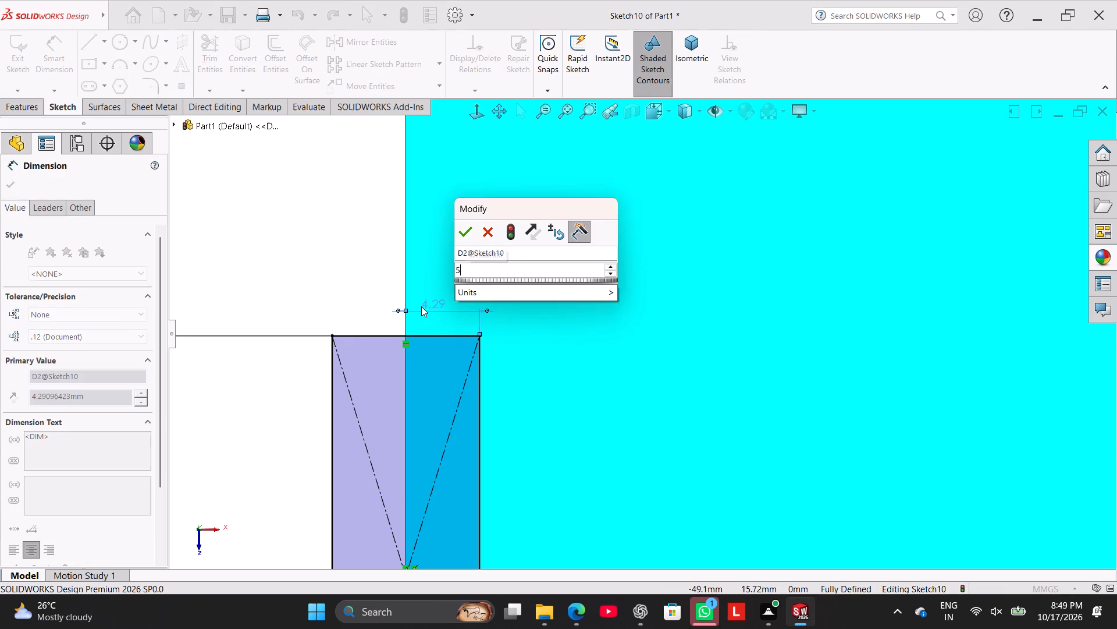
key(Return)
right_click(332, 240)
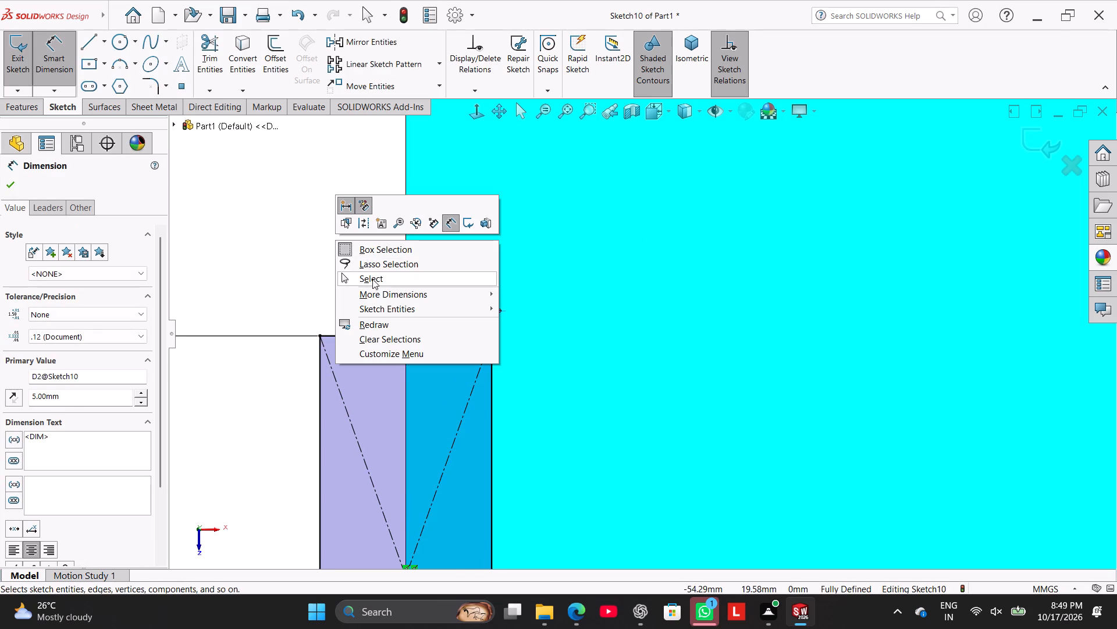
click(372, 280)
Cut the rectangle through the arm plate's end with an Extruded Cut set to Up To Next.
scroll(433, 372, up, 7)
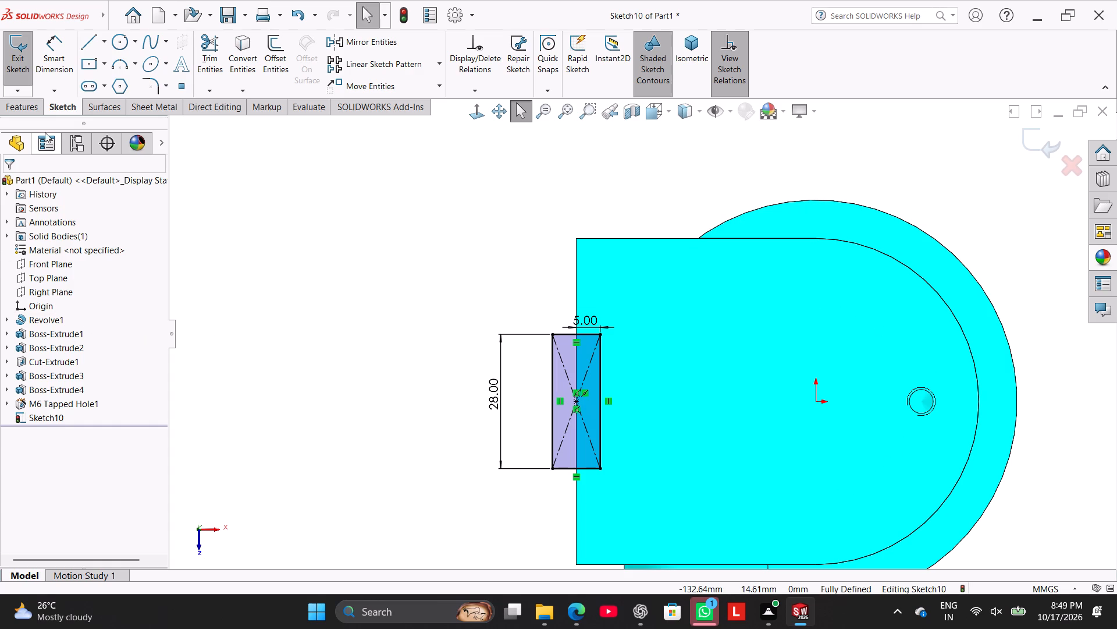
click(35, 109)
click(212, 45)
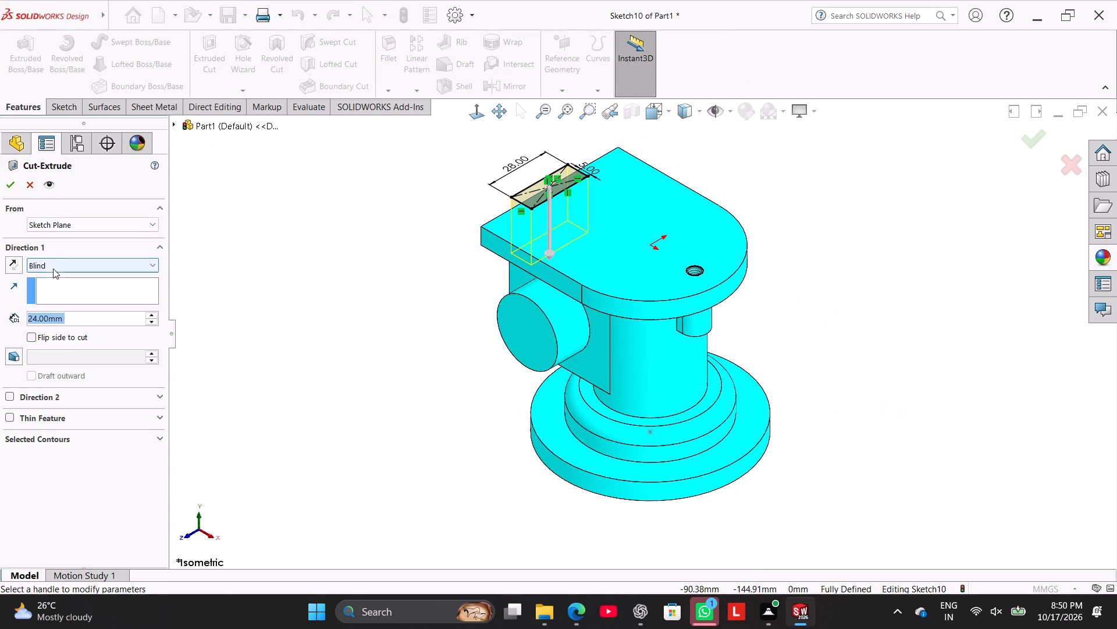
click(53, 268)
click(68, 303)
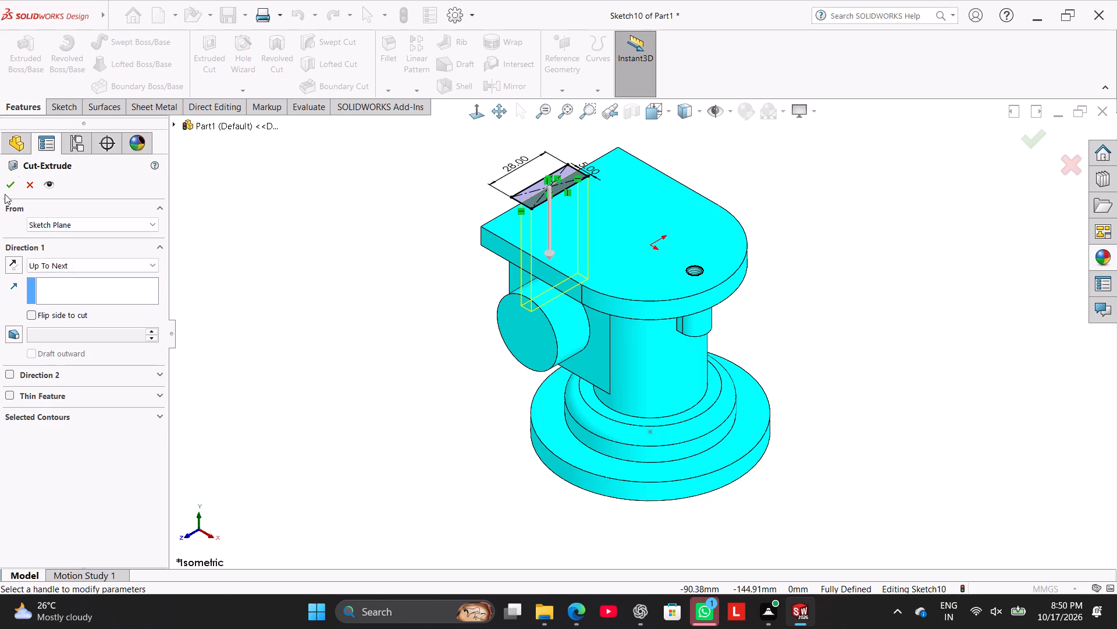
click(6, 192)
click(239, 221)
middle_drag(268, 232, 372, 323)
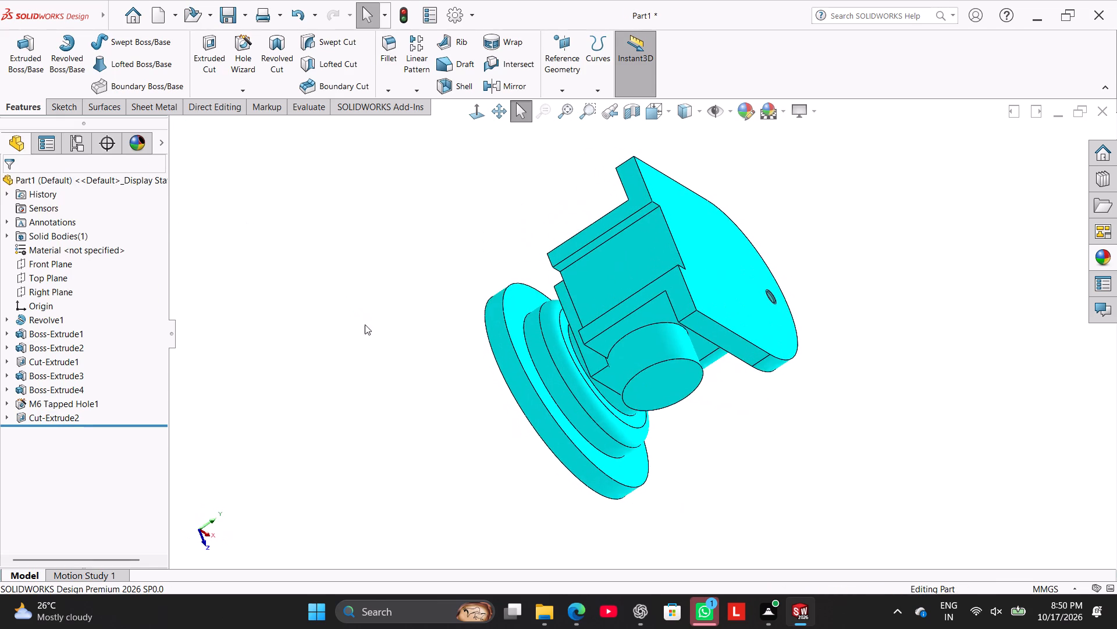
right_drag(362, 325, 444, 227)
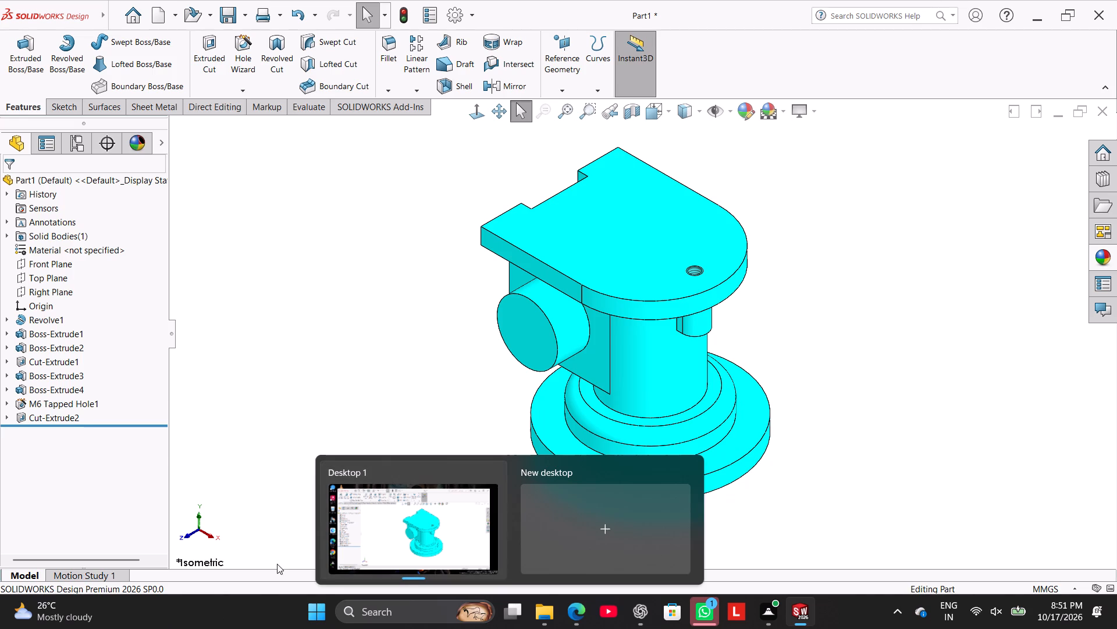
Start a sketch on the Top Plane and draw a construction circle of about 45 mm radius centred on the origin.
click(52, 280)
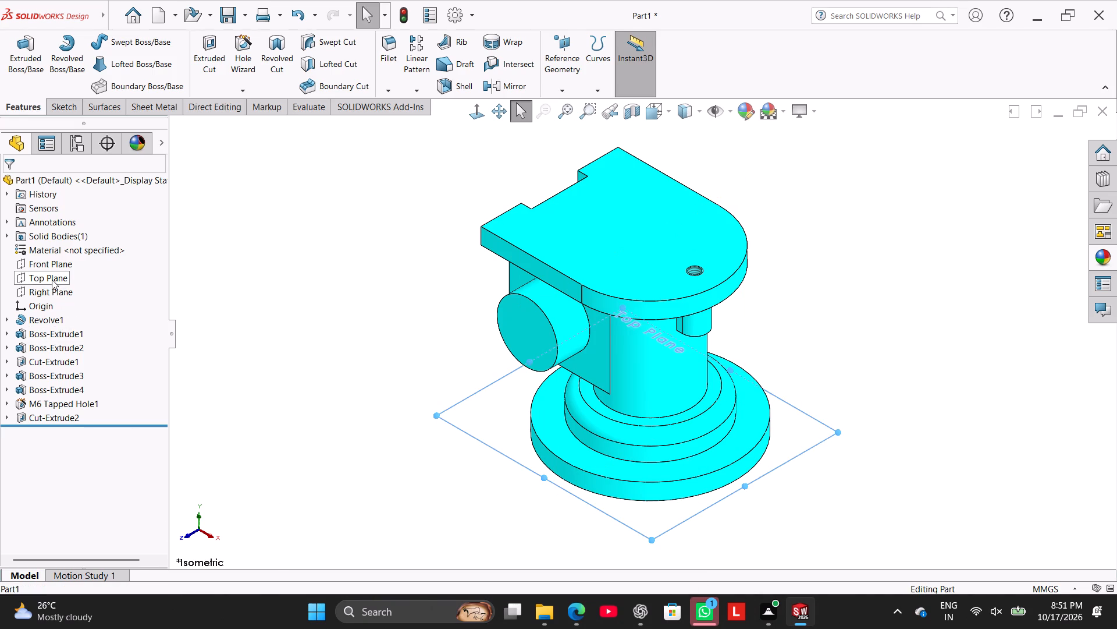
click(68, 262)
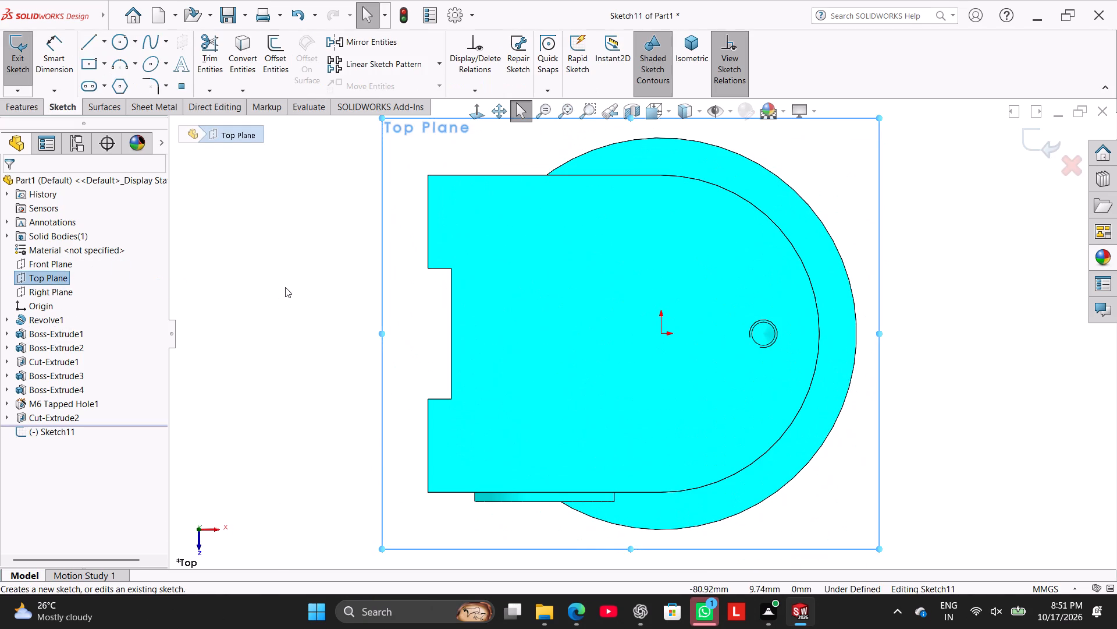
click(285, 287)
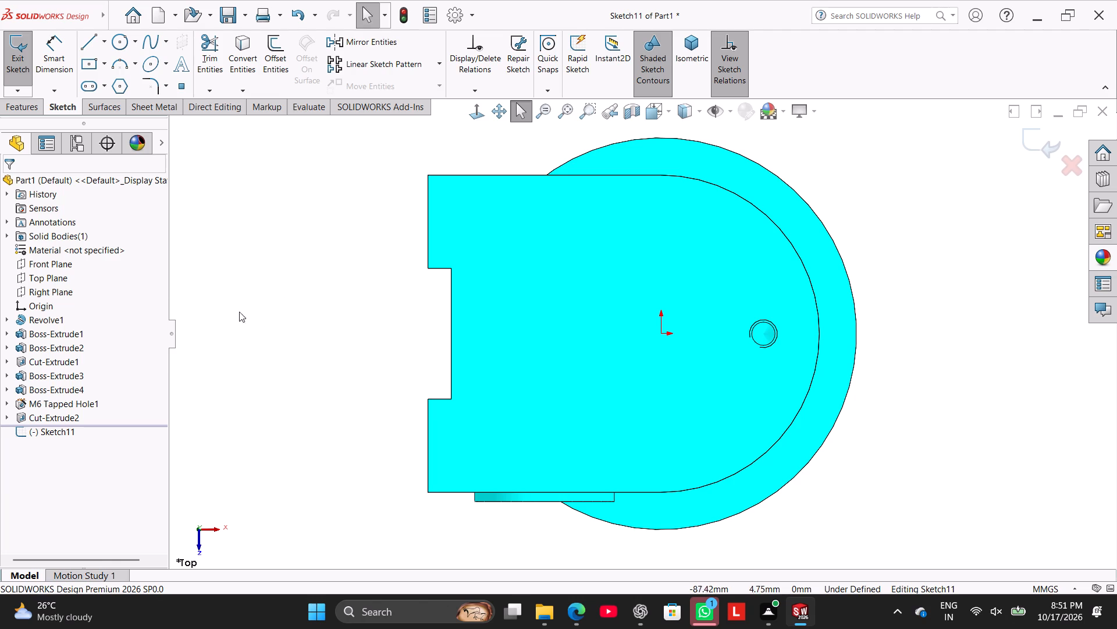
click(122, 44)
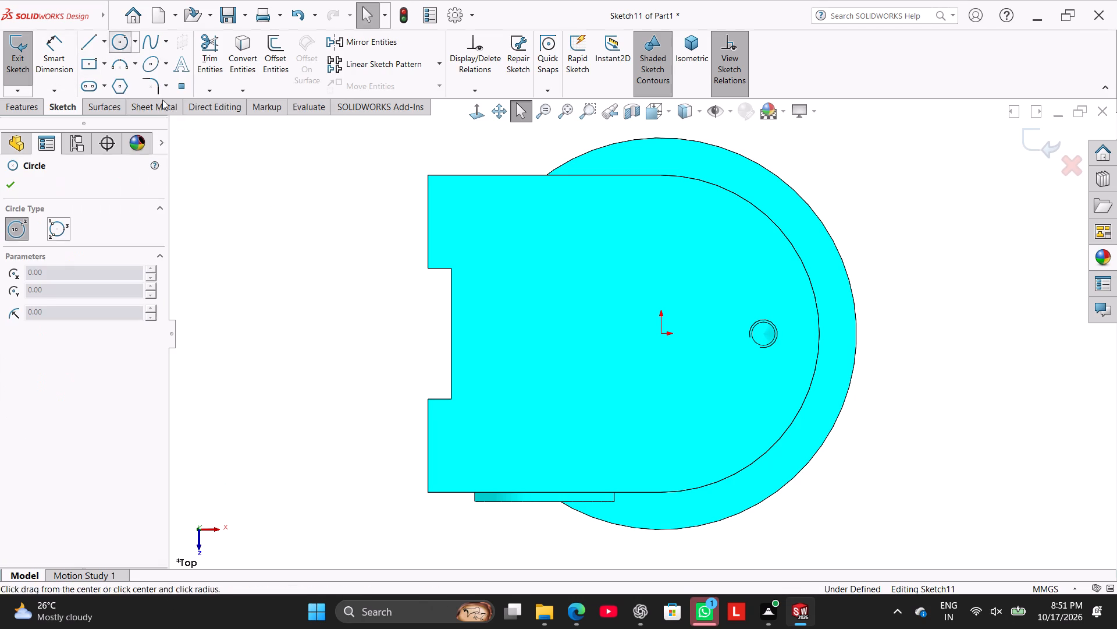
click(663, 332)
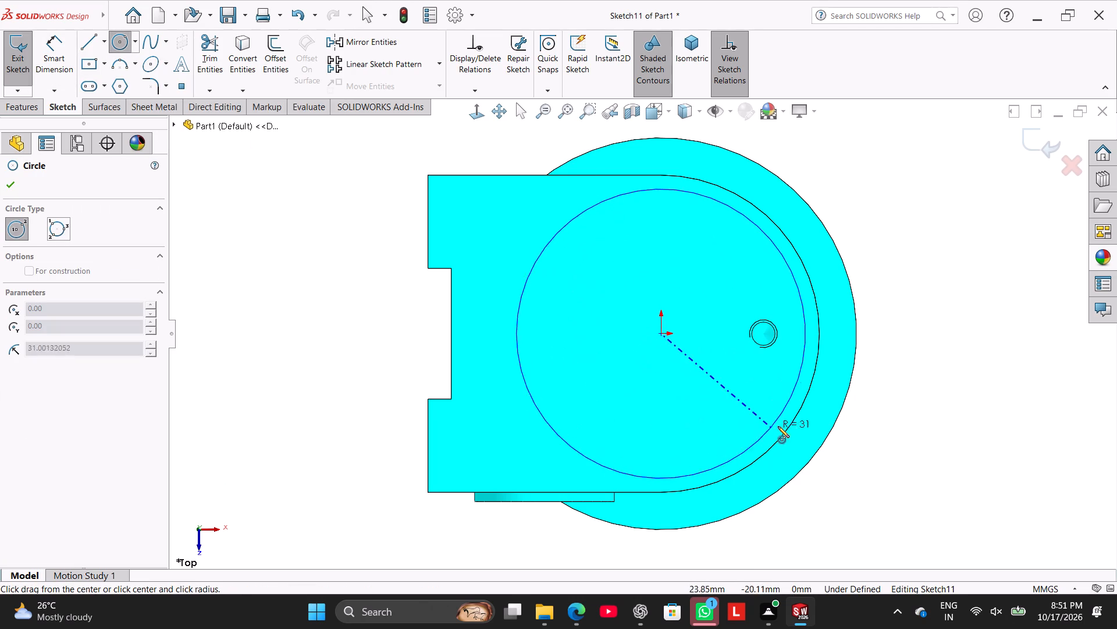
click(871, 326)
right_click(910, 297)
click(924, 302)
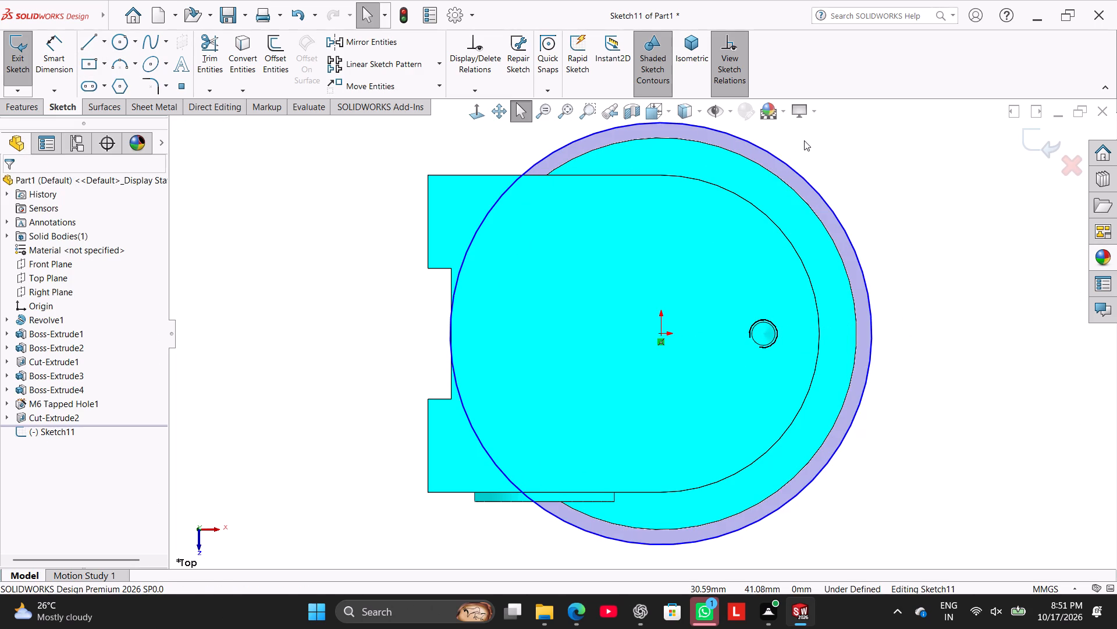
right_click(807, 182)
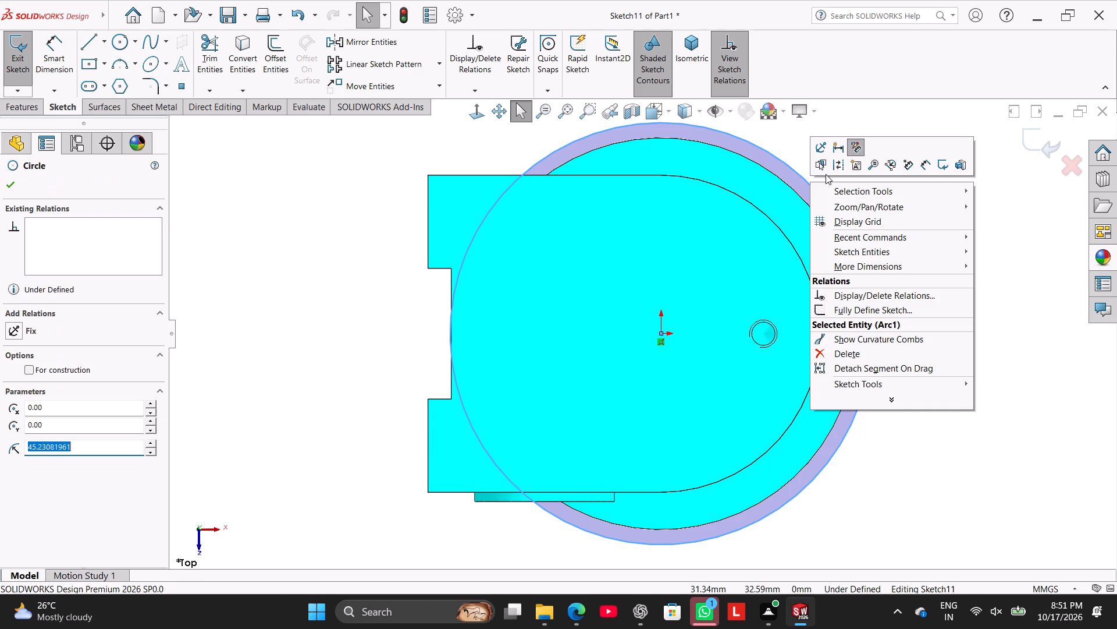
click(833, 165)
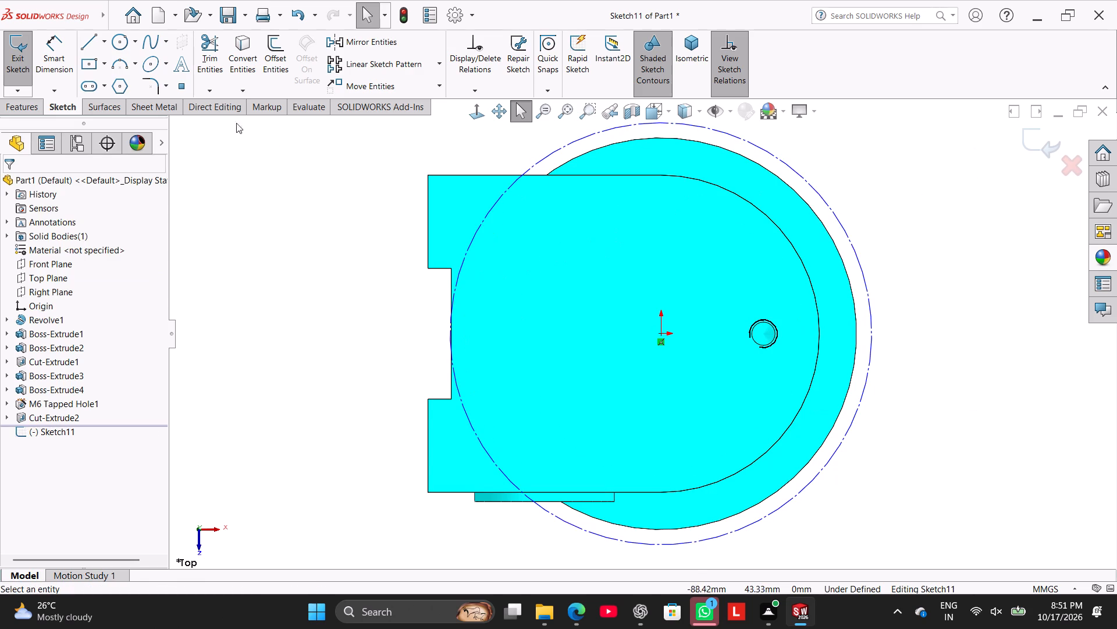
Sketch a circle of about 8.8 mm radius centred on the construction circle's quadrant point beyond the tapped hole, level with the origin.
click(117, 43)
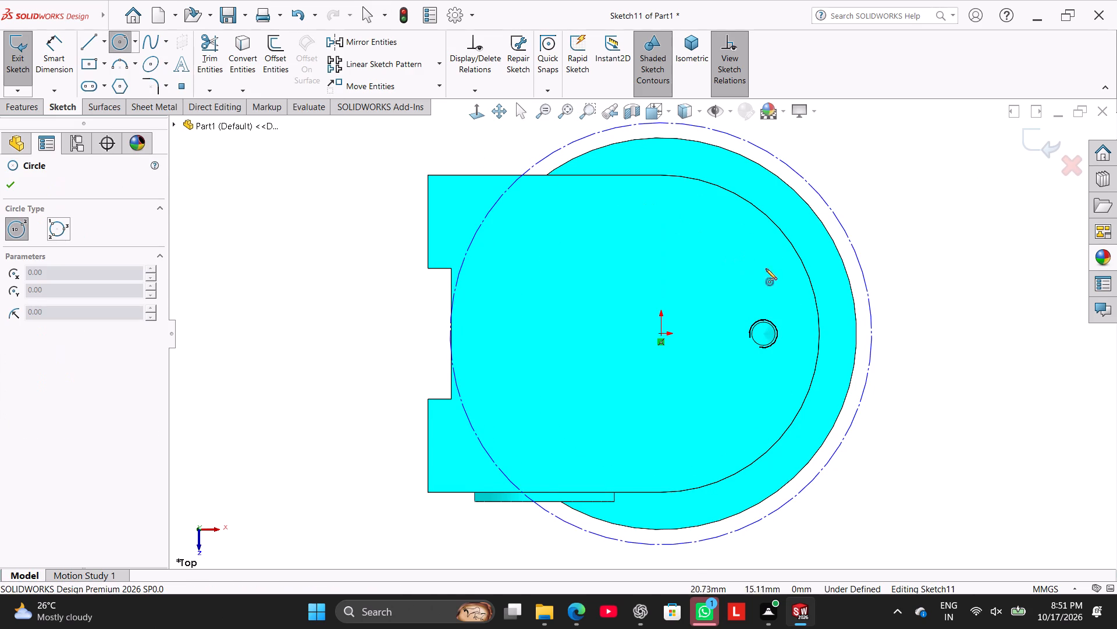
click(871, 332)
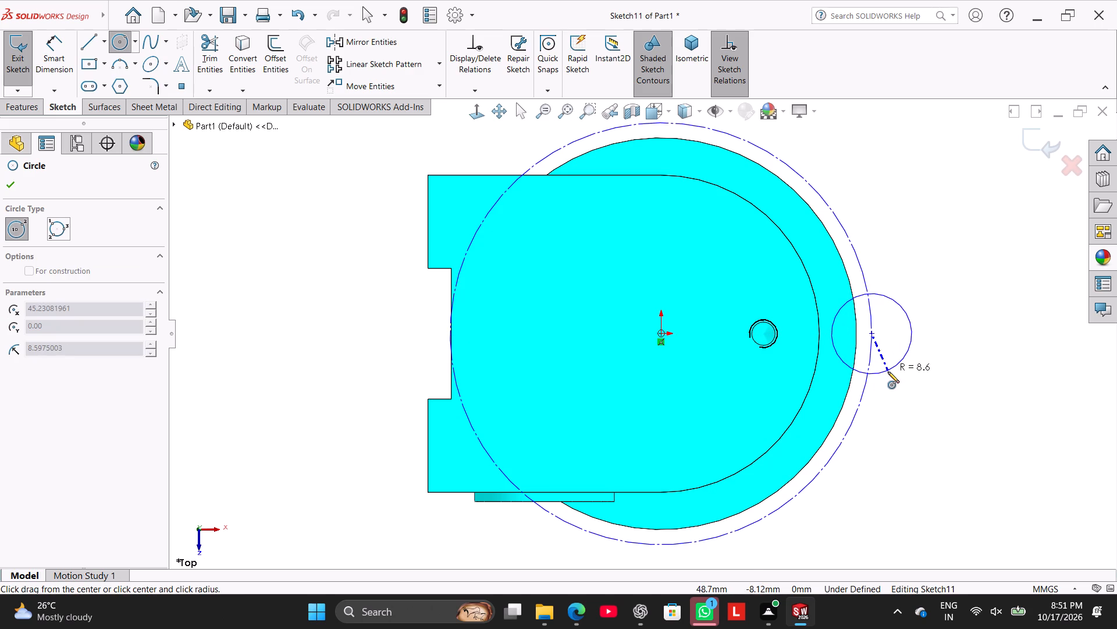
click(888, 372)
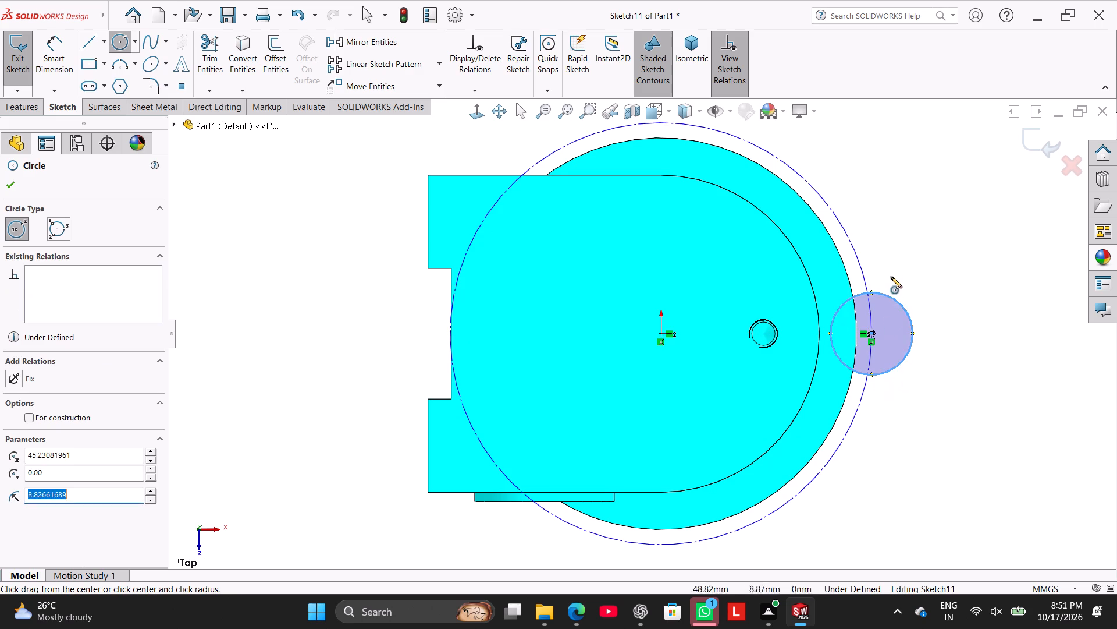
right_click(896, 258)
click(909, 267)
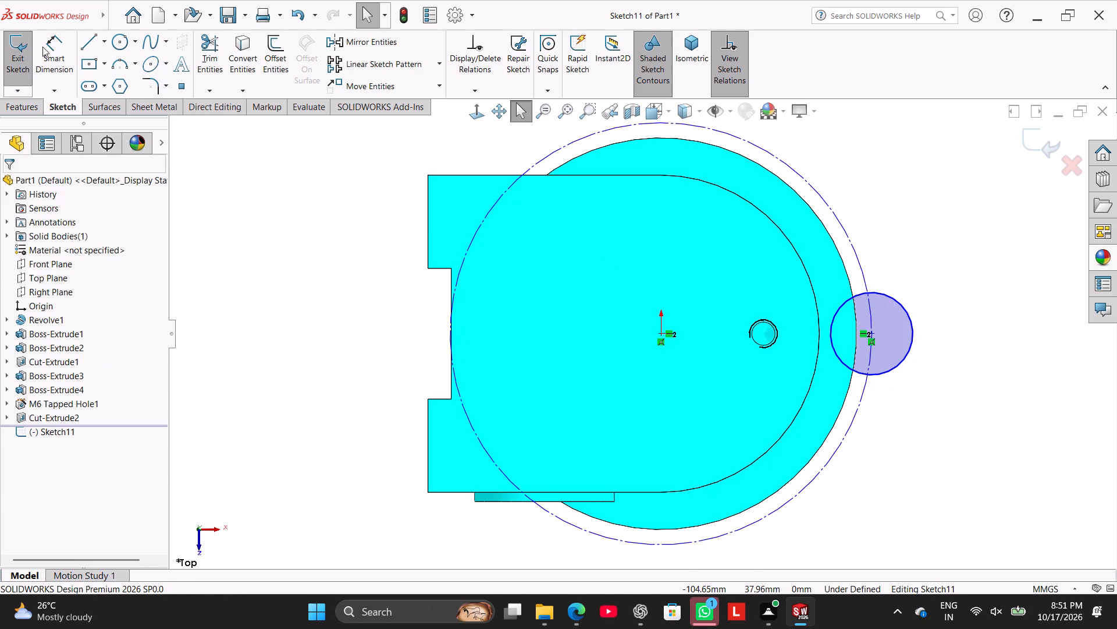
Dimension the small circle's diameter to 15 mm.
drag(44, 44, 51, 45)
click(869, 295)
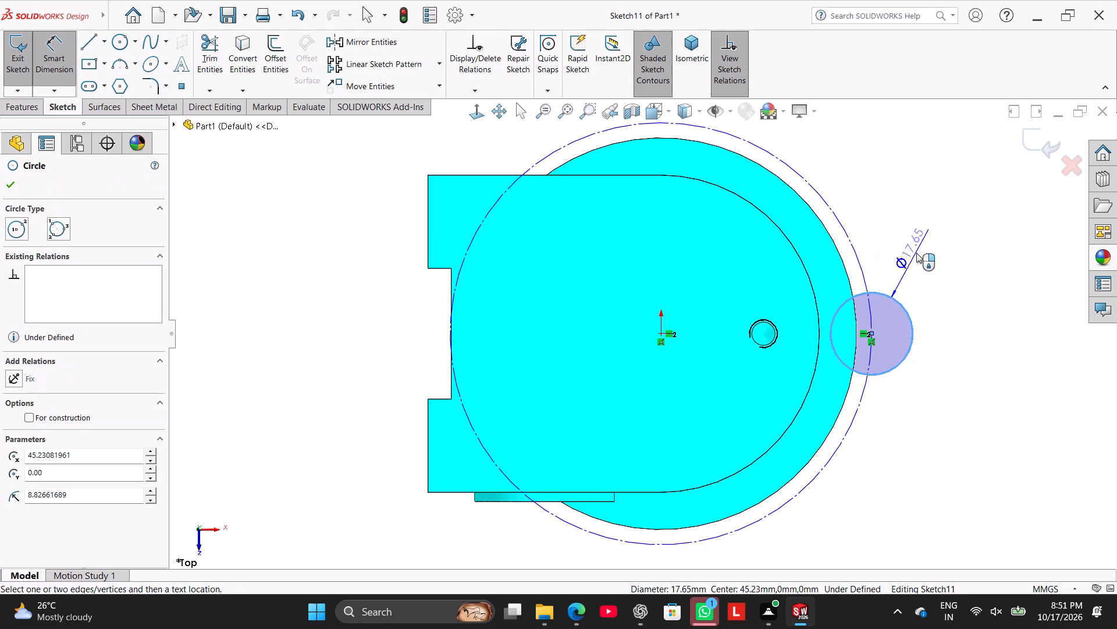
click(918, 252)
text(15)
key(Return)
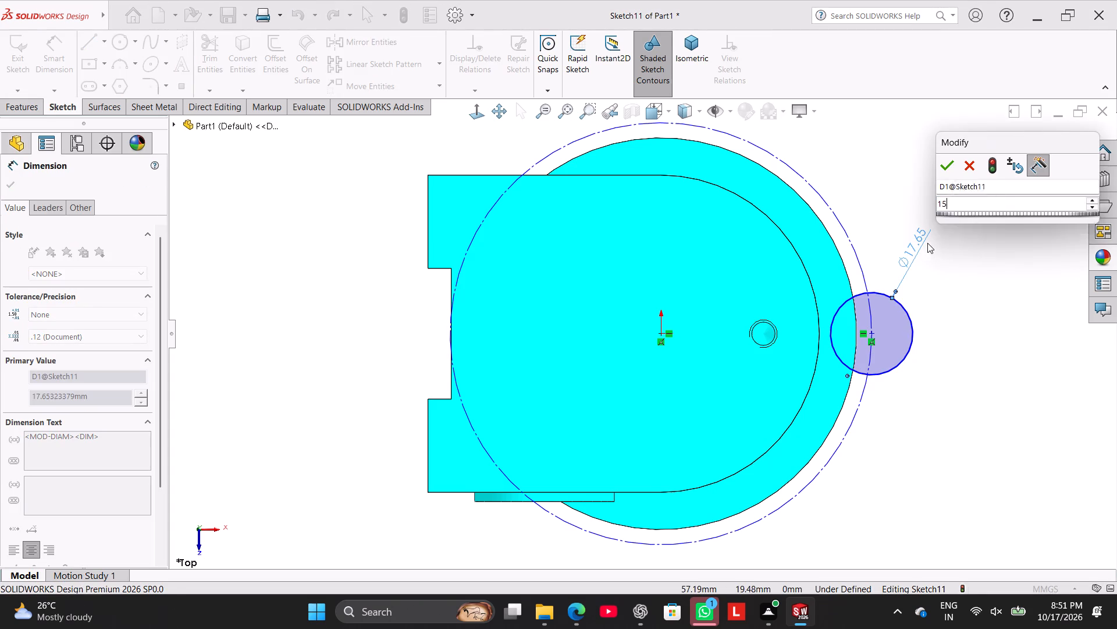
right_click(944, 167)
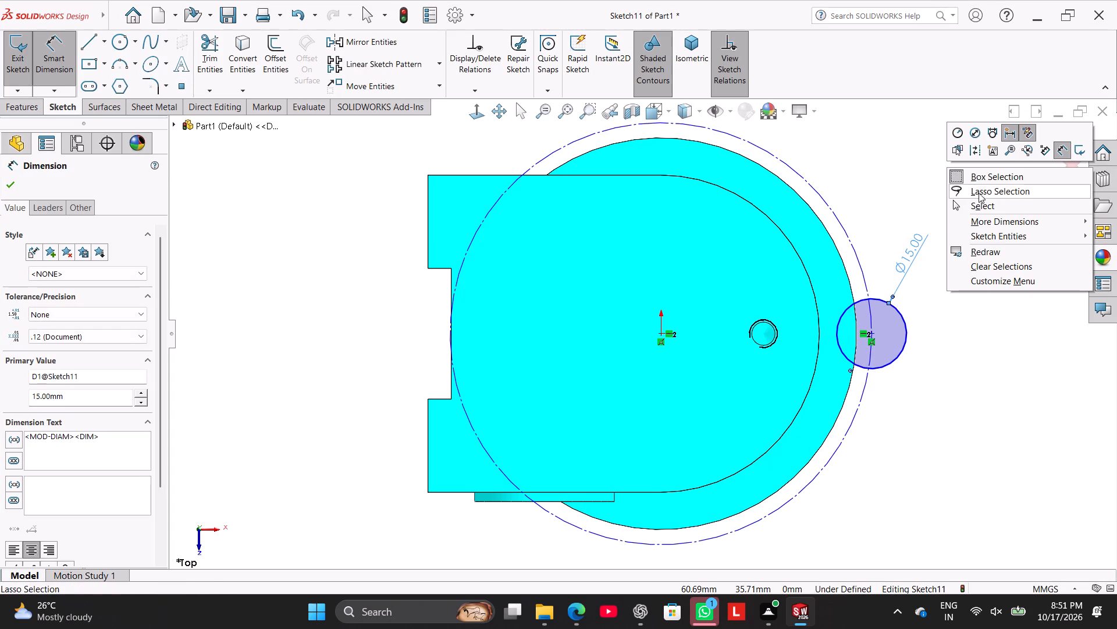
click(986, 204)
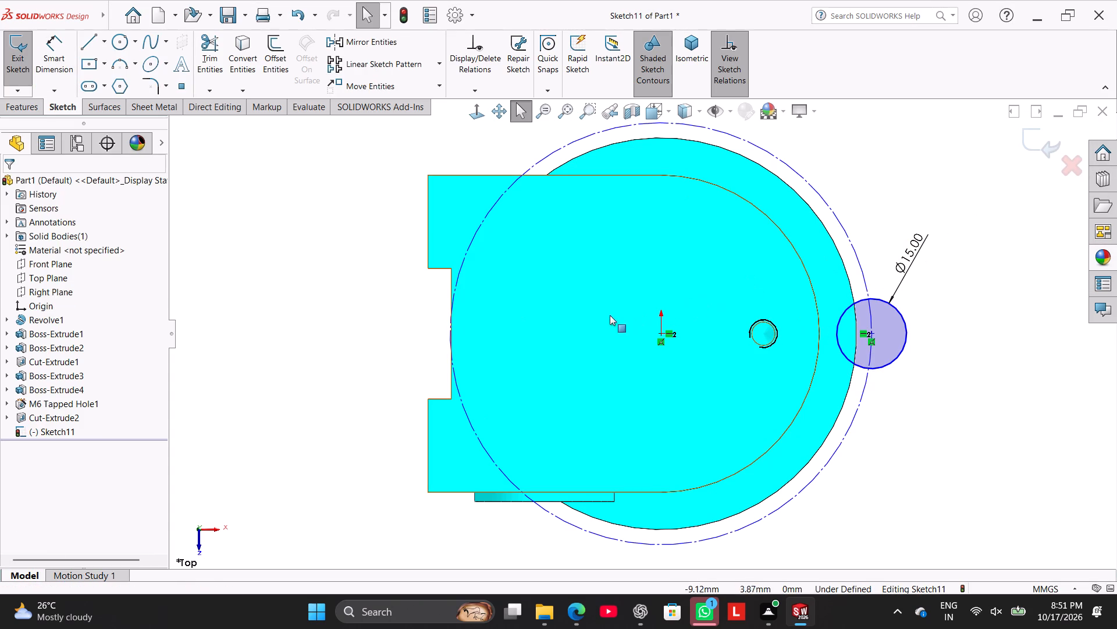
Dimension the construction circle's diameter to 76 mm.
click(52, 66)
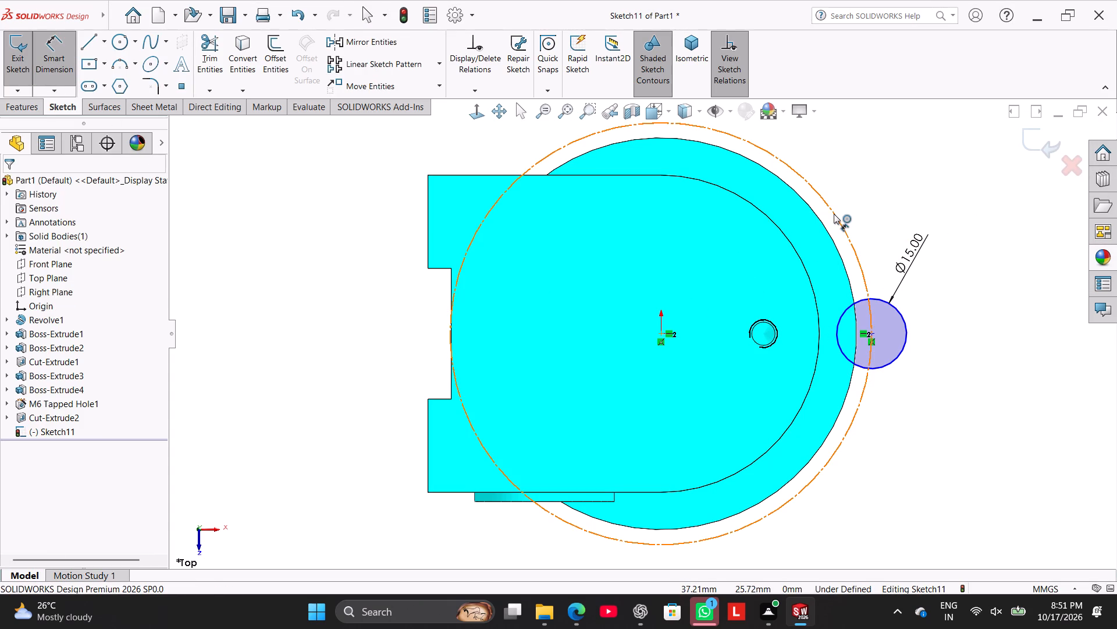
click(834, 214)
click(861, 159)
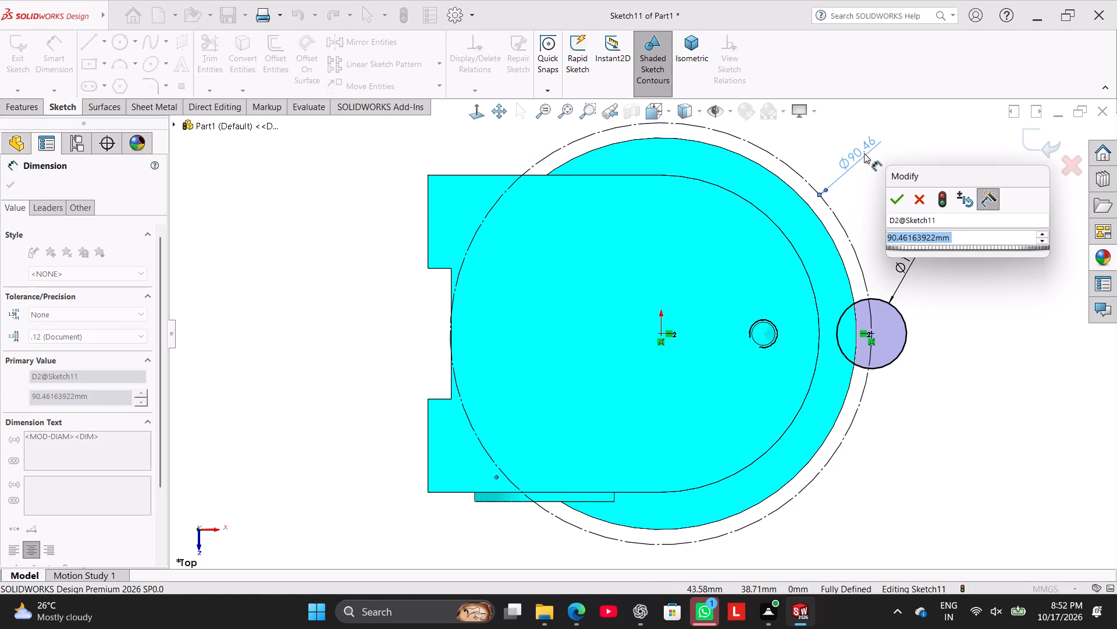
text(76)
key(Return)
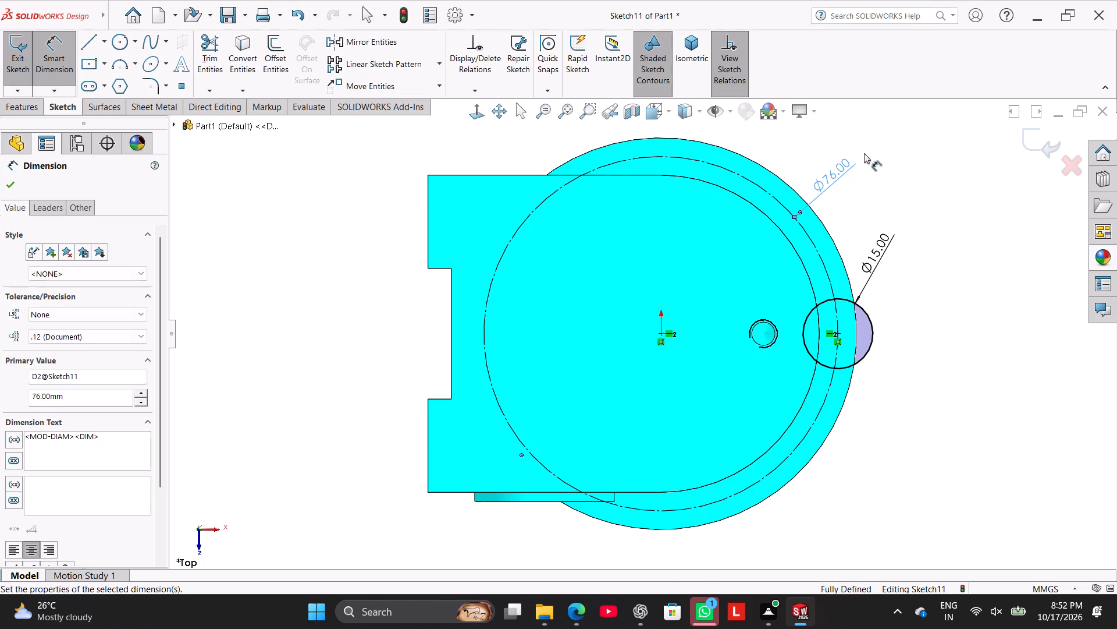
right_click(929, 222)
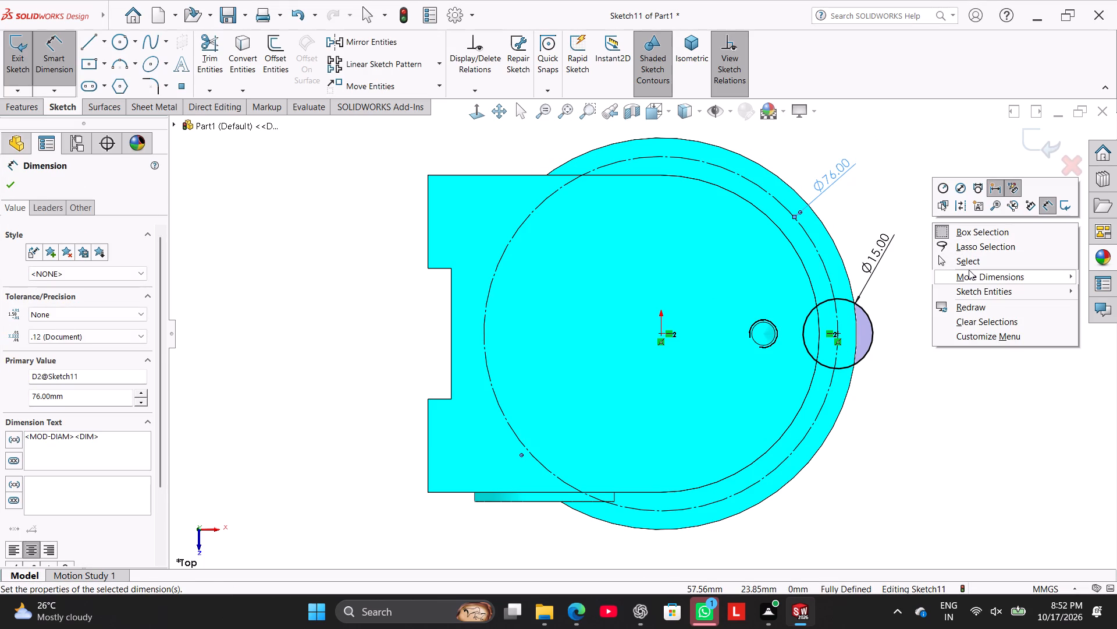
click(969, 270)
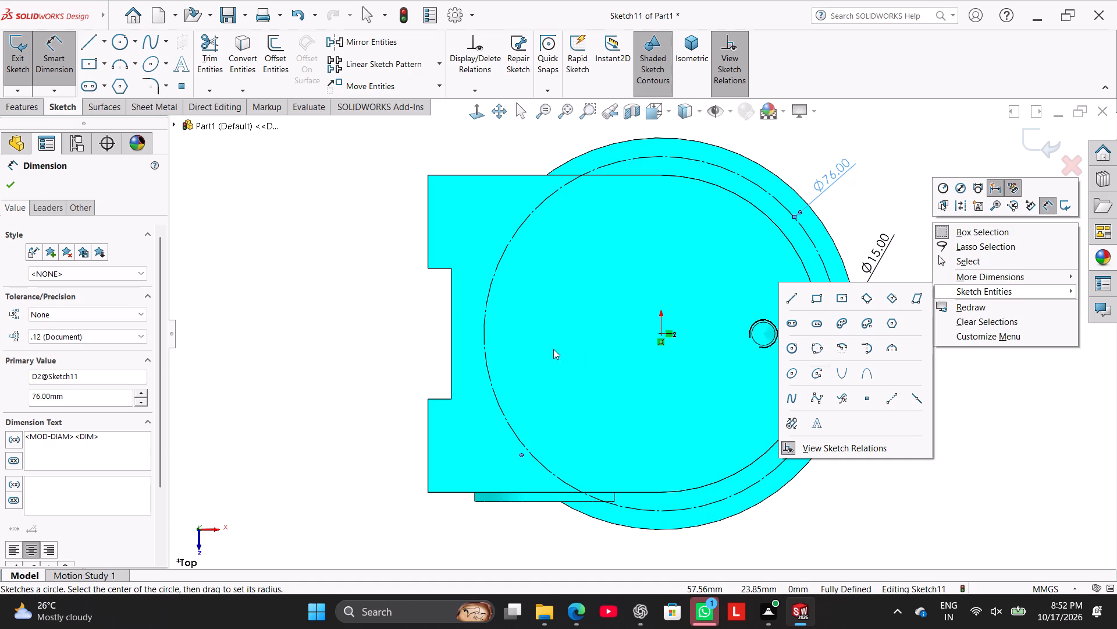
click(297, 345)
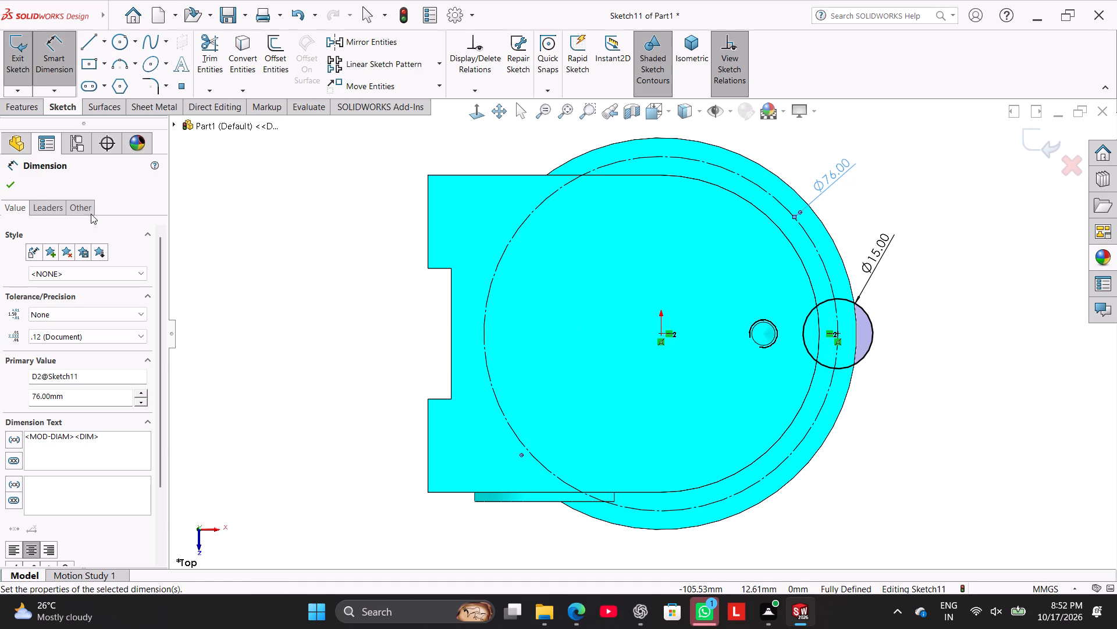
Extrude the 15 mm circle up to the top face of the base flange, merged with the body.
click(15, 106)
click(15, 65)
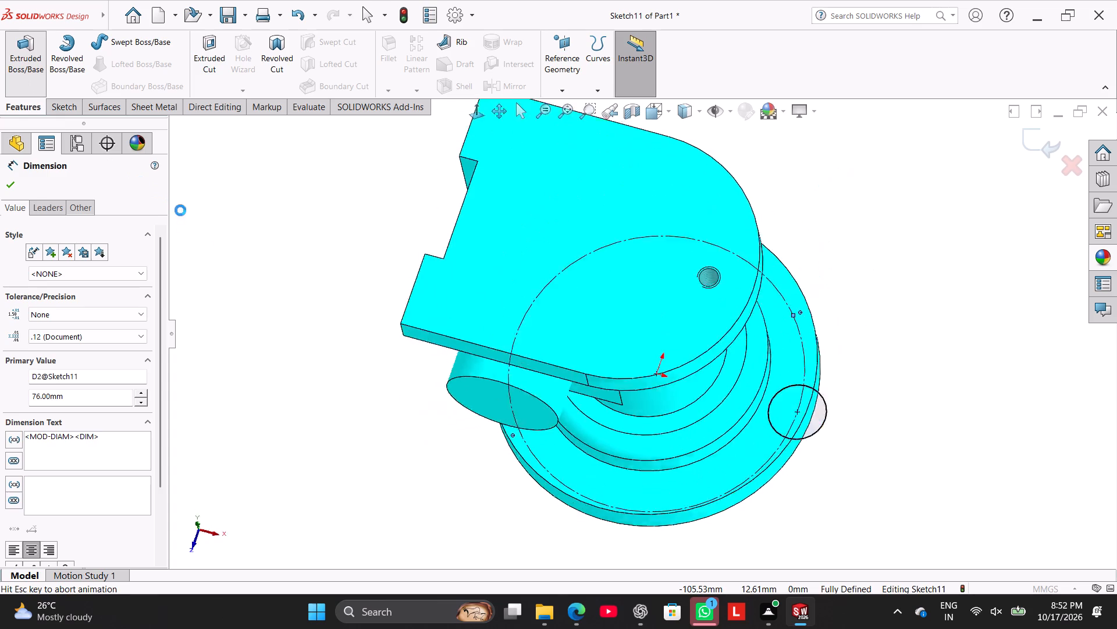
click(95, 270)
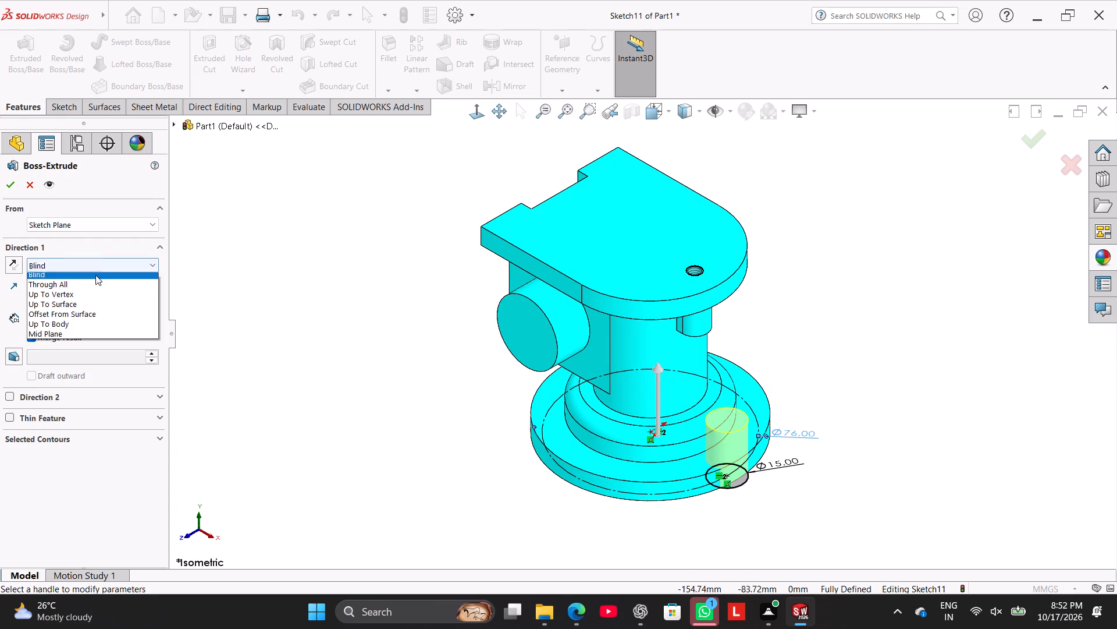
click(123, 311)
scroll(629, 400, down, 6)
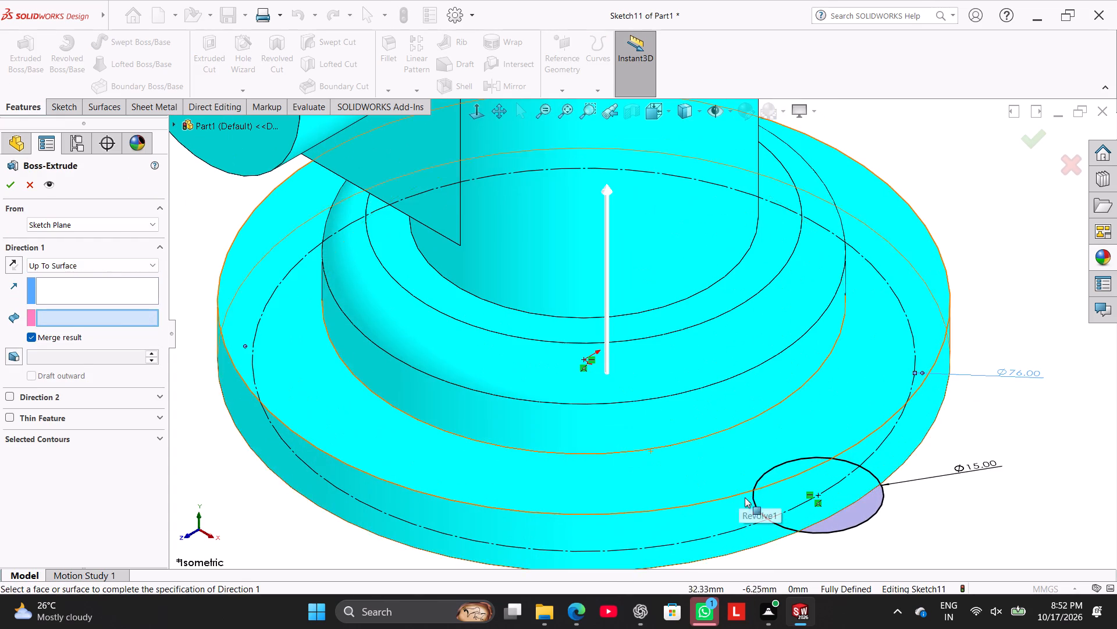
click(749, 446)
scroll(708, 458, up, 6)
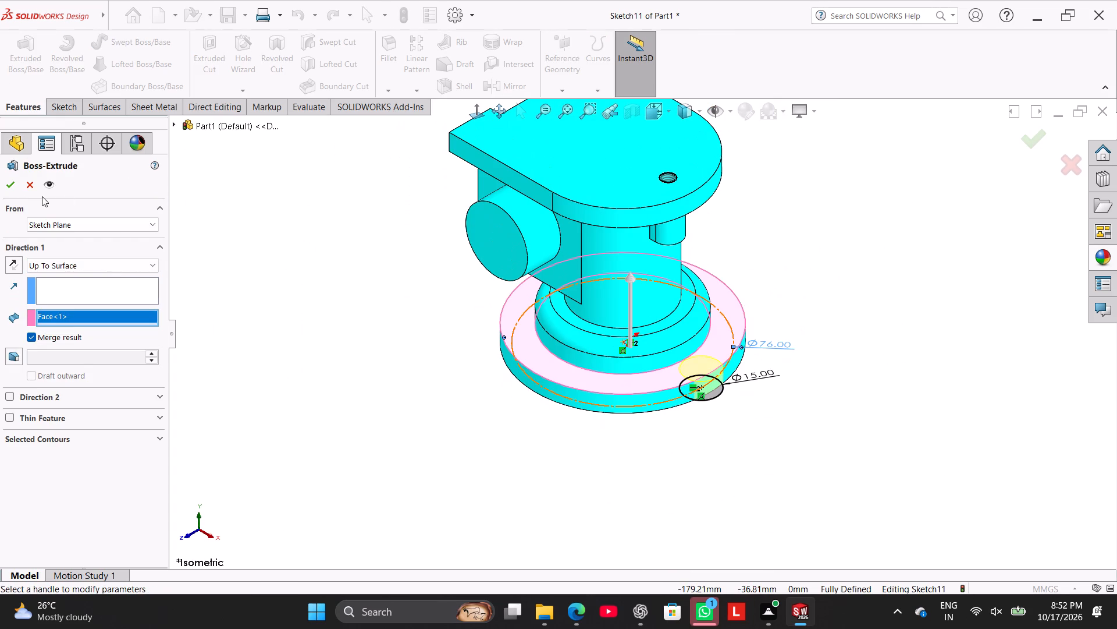
click(10, 187)
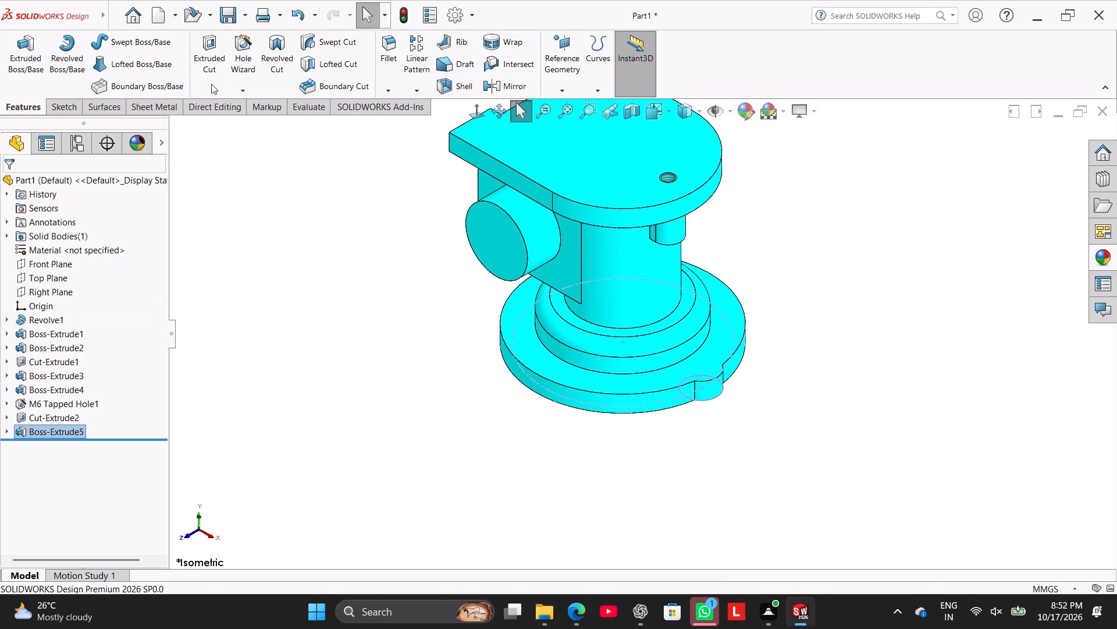
Fillet the two vertical edges where the new lug meets the base flange rim with a 2 mm radius.
click(40, 110)
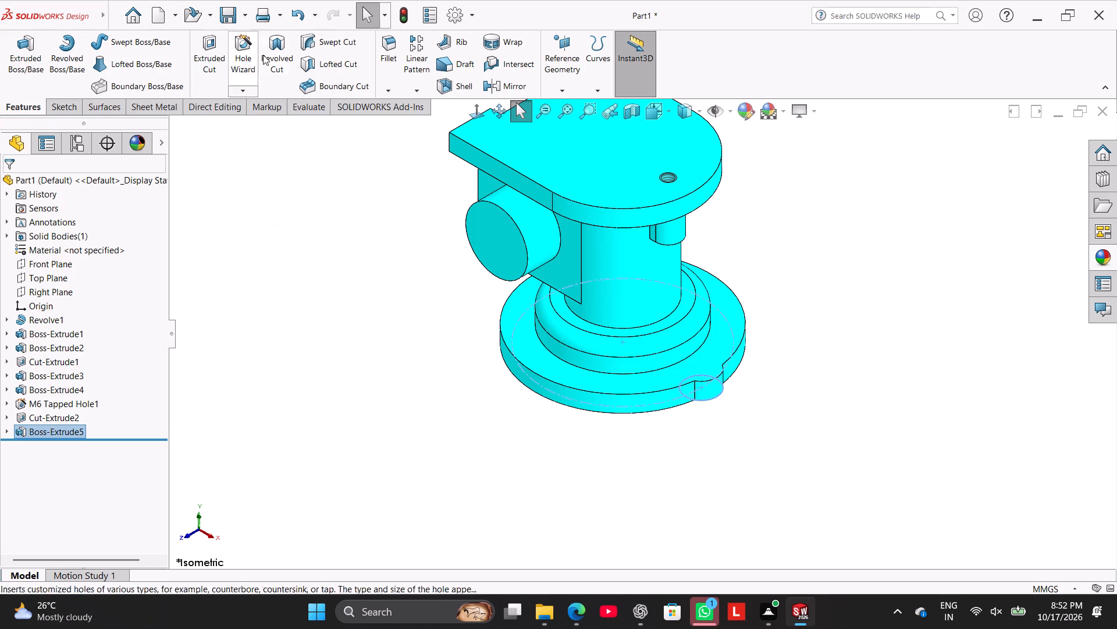
click(389, 53)
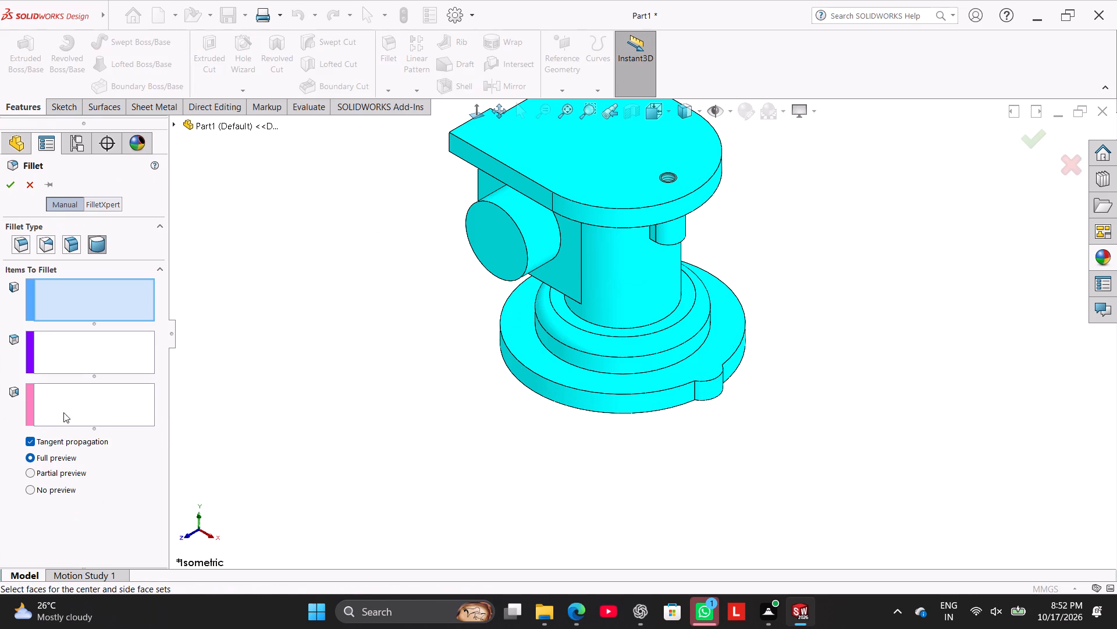
click(16, 246)
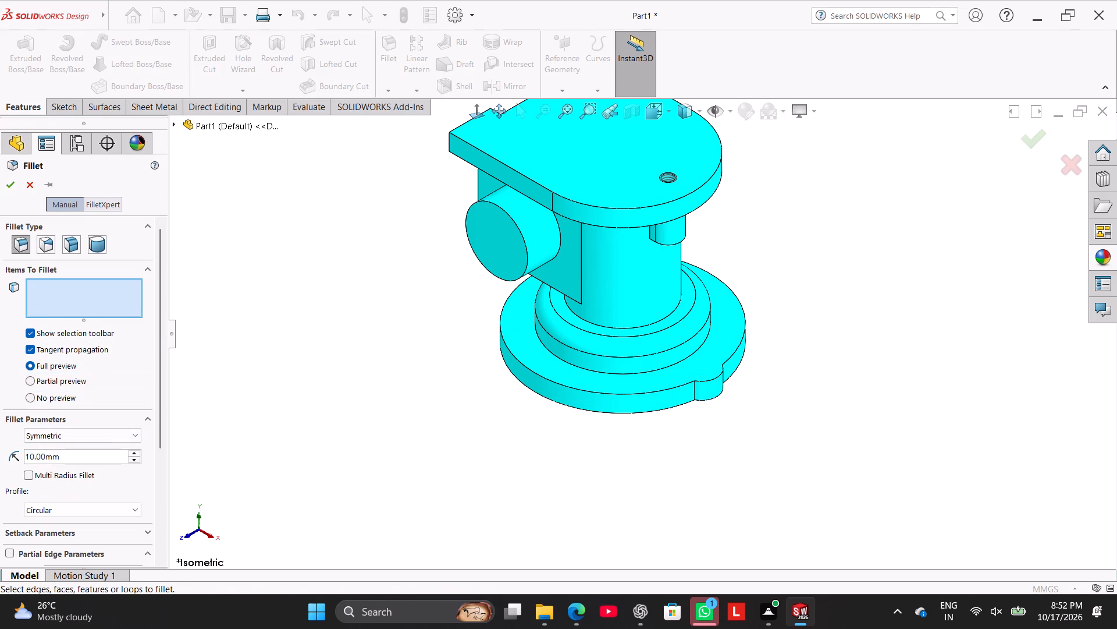
double_click(81, 454)
key(2)
key(Return)
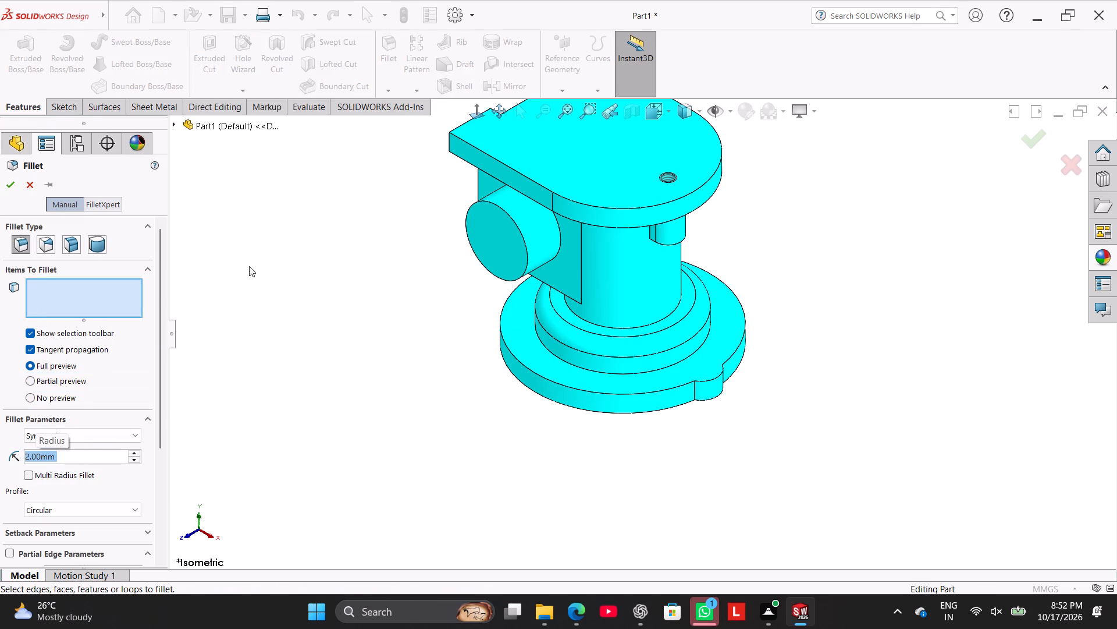
scroll(613, 358, down, 8)
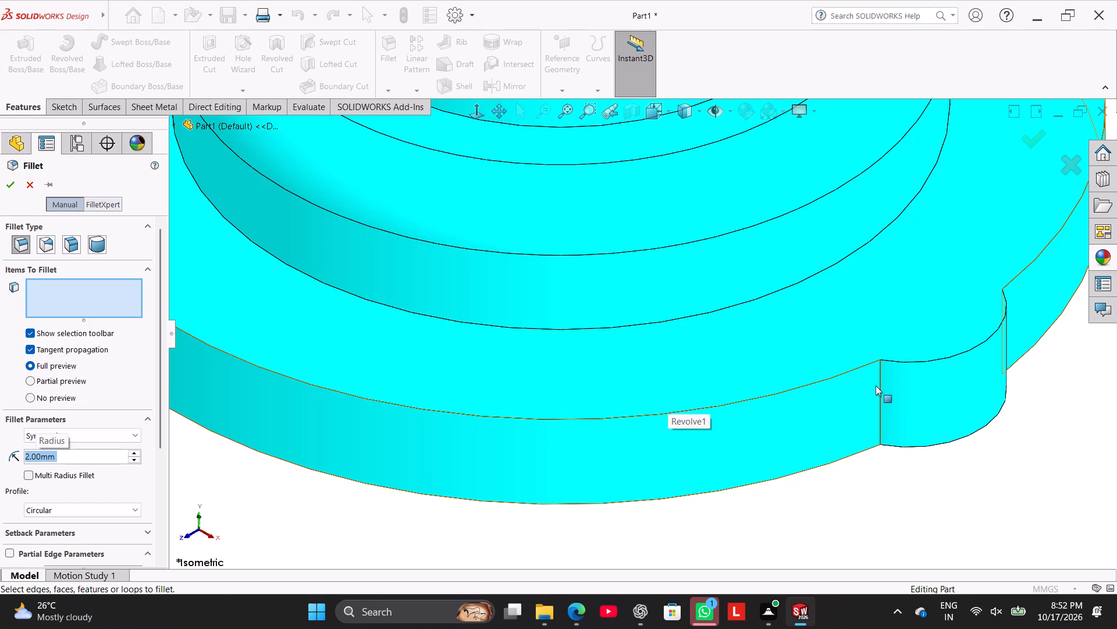
click(882, 392)
middle_drag(1039, 405, 1014, 423)
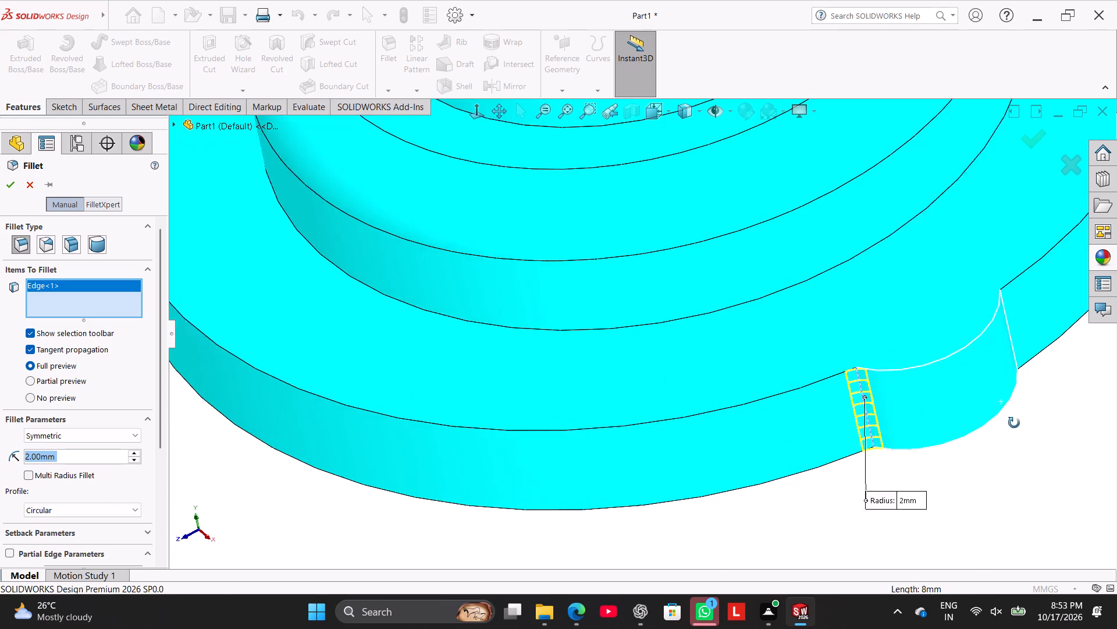
middle_drag(1014, 423, 966, 452)
click(1013, 327)
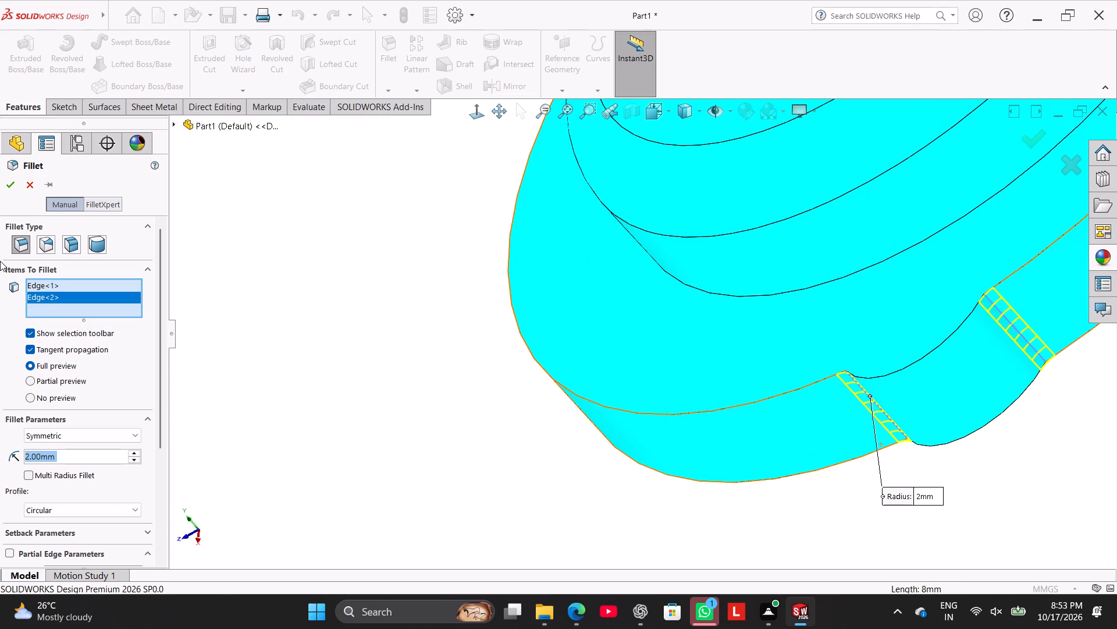
click(11, 181)
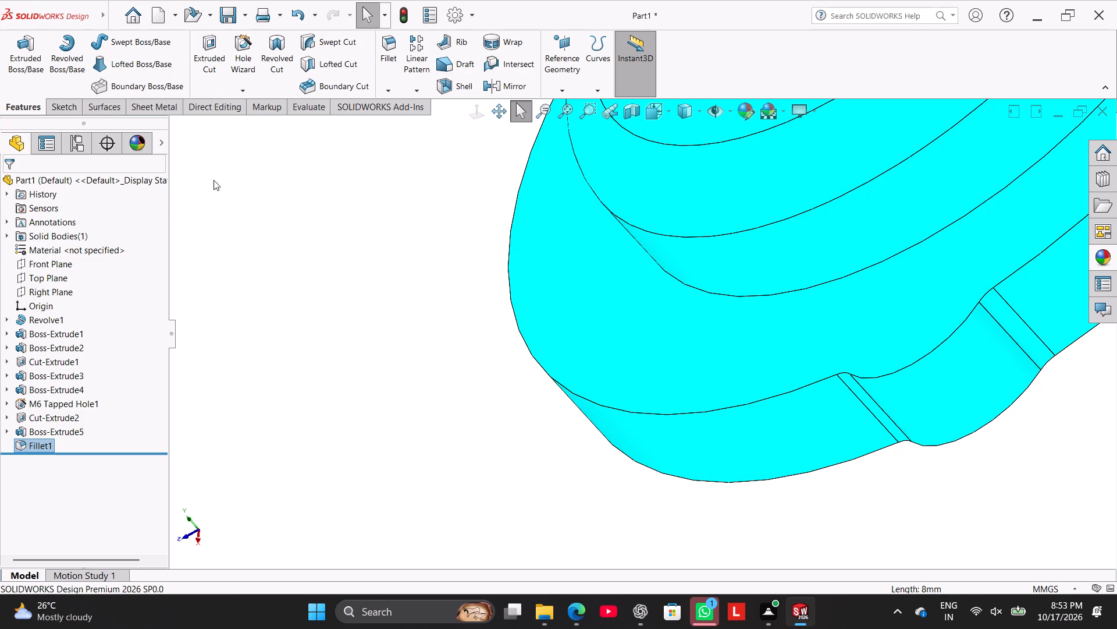
Circular-pattern the lug and its fillets around the cylindrical step above the base flange, 4 equally spaced instances over 360 degrees.
scroll(571, 299, up, 9)
click(531, 334)
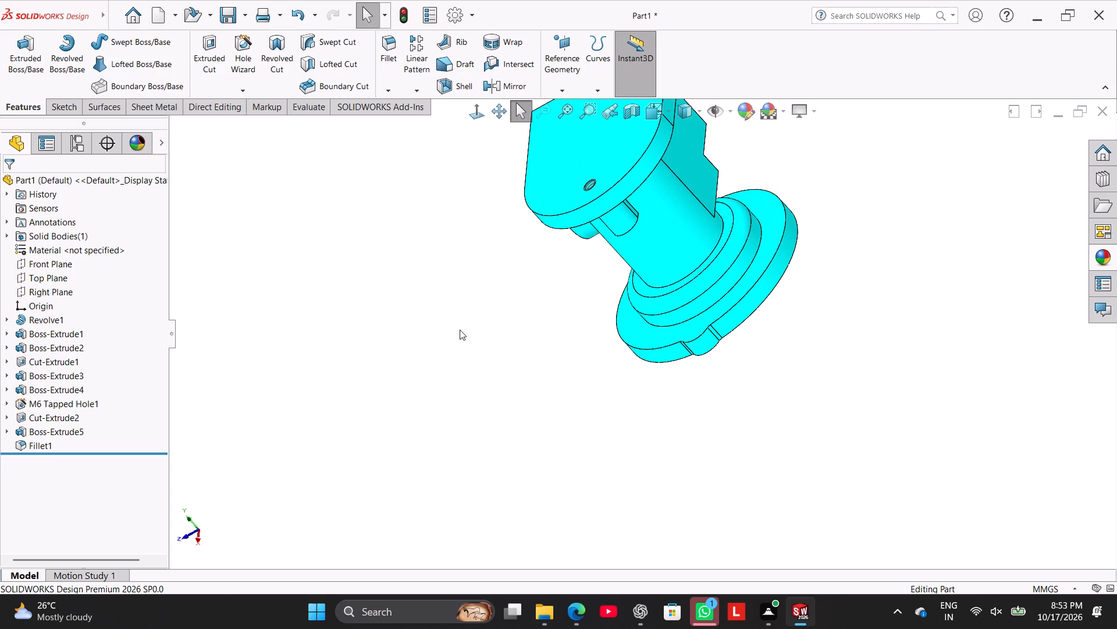
right_drag(488, 348, 633, 243)
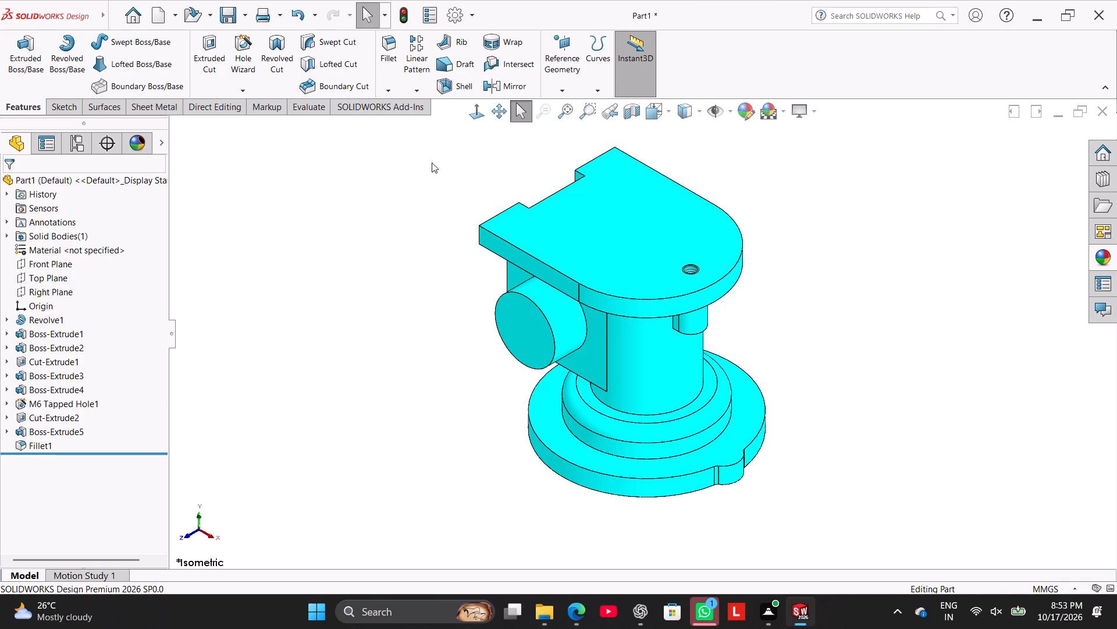
click(424, 90)
click(443, 116)
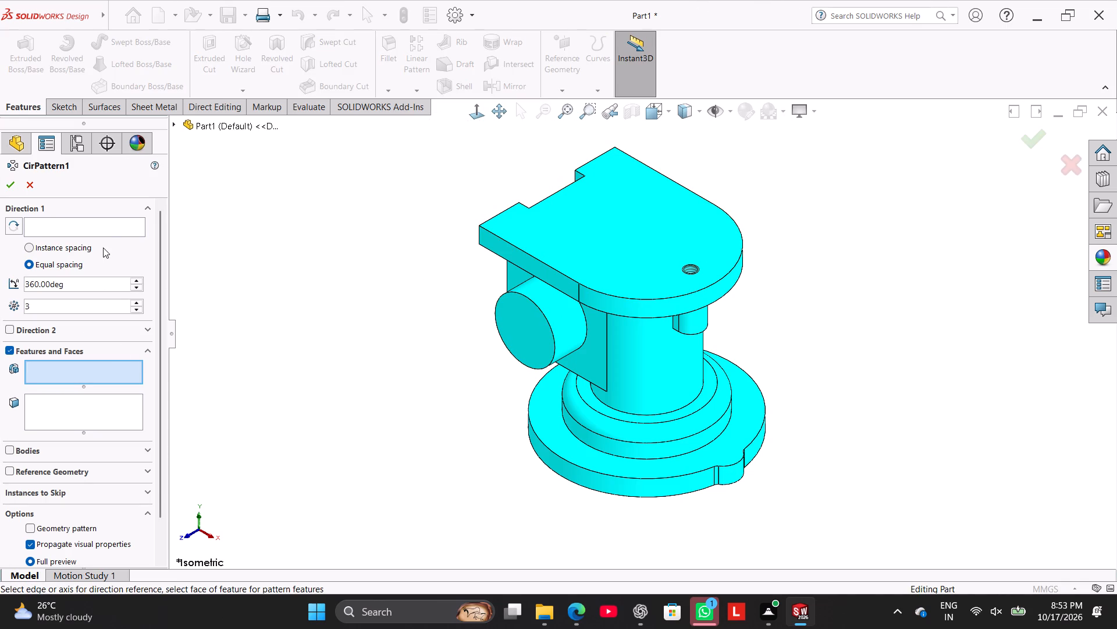
click(105, 224)
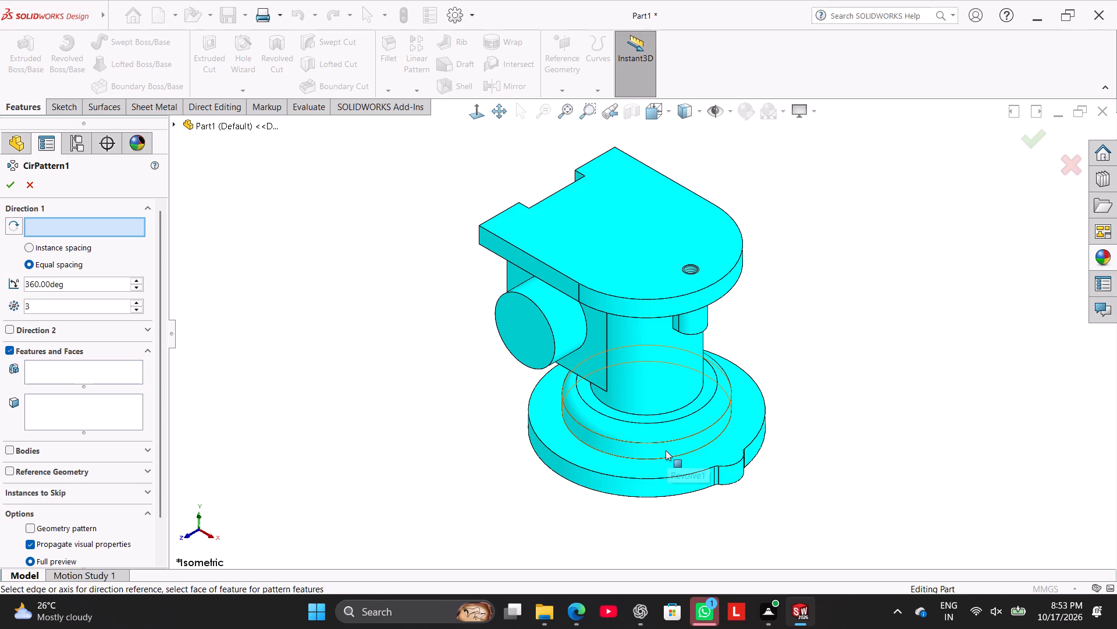
click(666, 450)
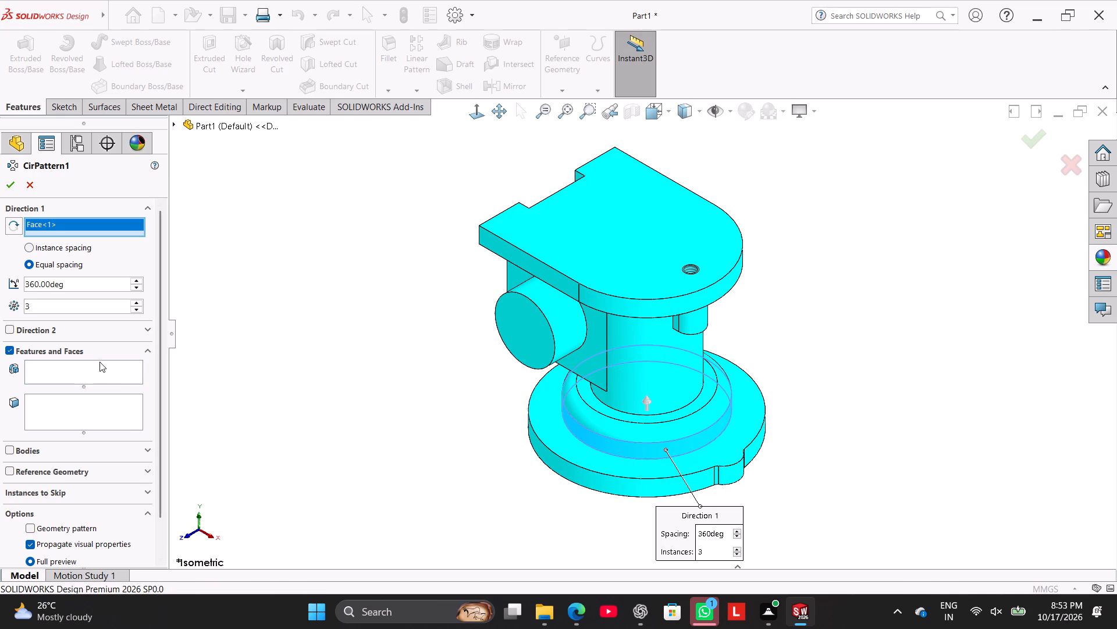
click(99, 366)
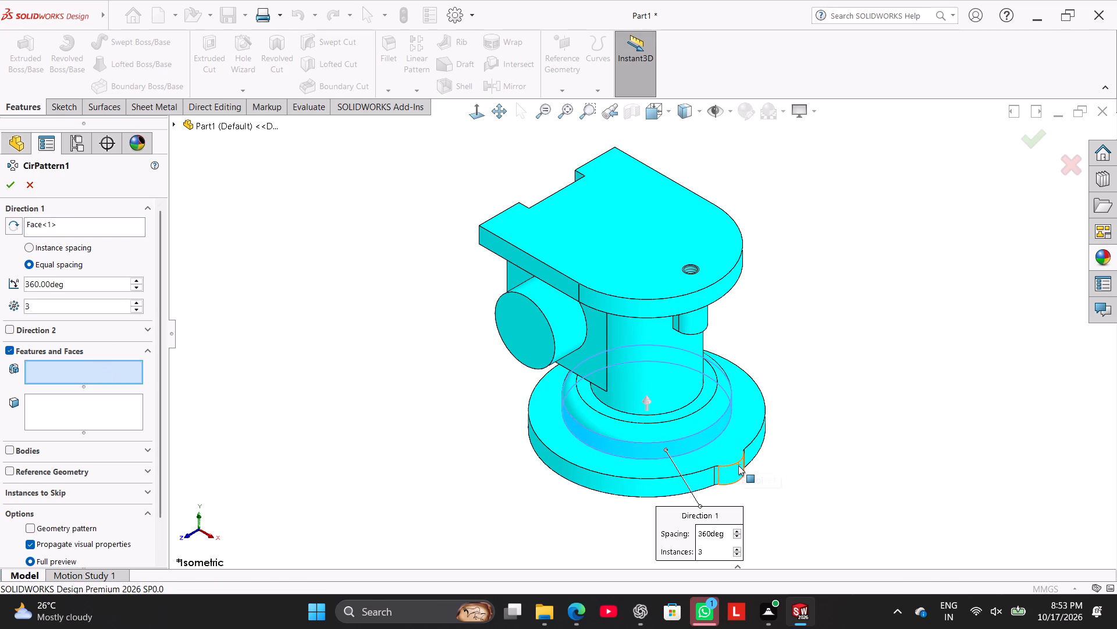
click(738, 467)
scroll(720, 474, down, 2)
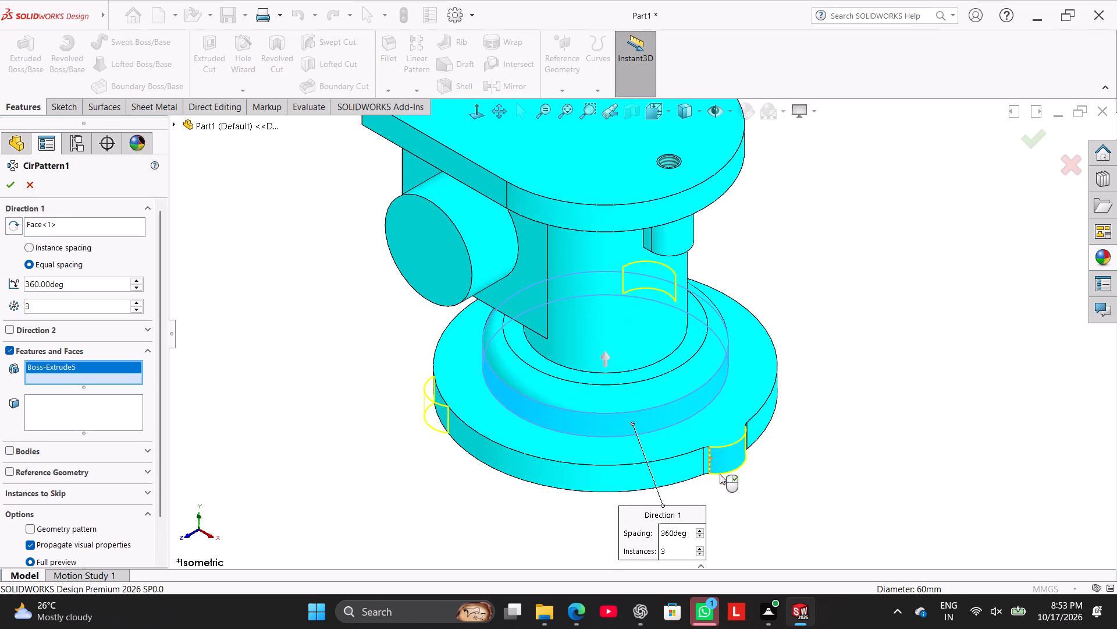
scroll(720, 474, down, 3)
click(683, 418)
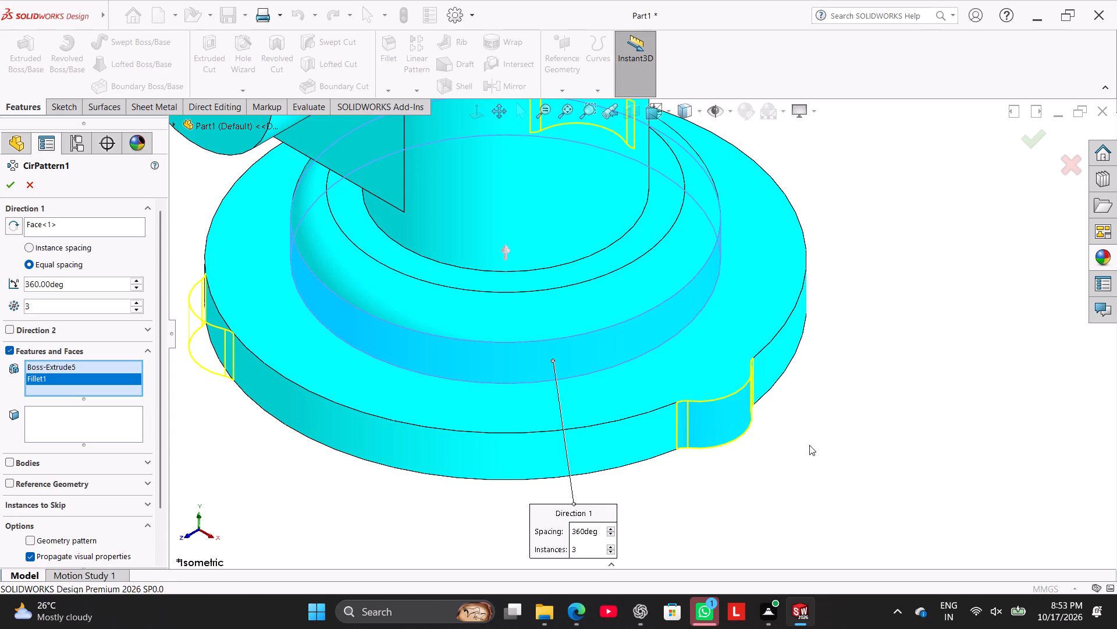
middle_drag(809, 445, 792, 464)
scroll(792, 466, up, 4)
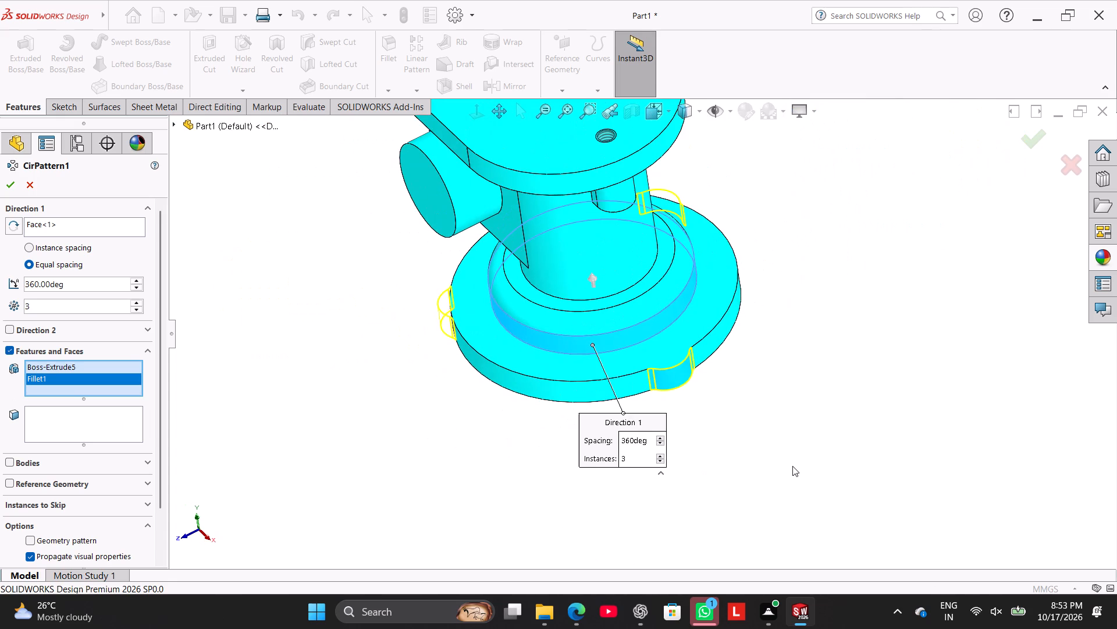
double_click(41, 306)
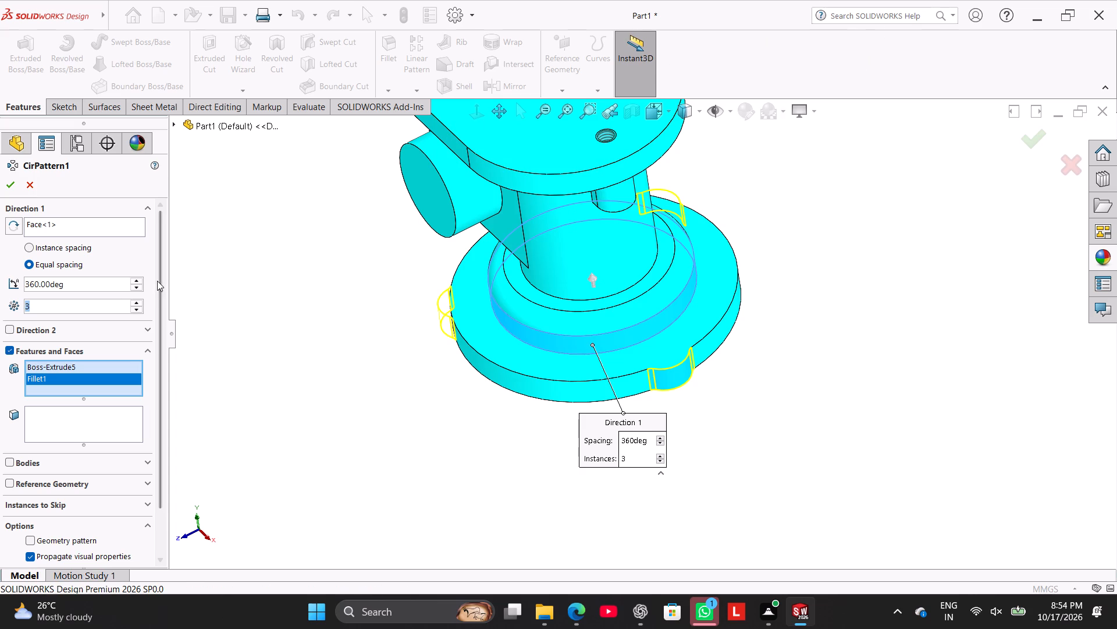
key(4)
key(Return)
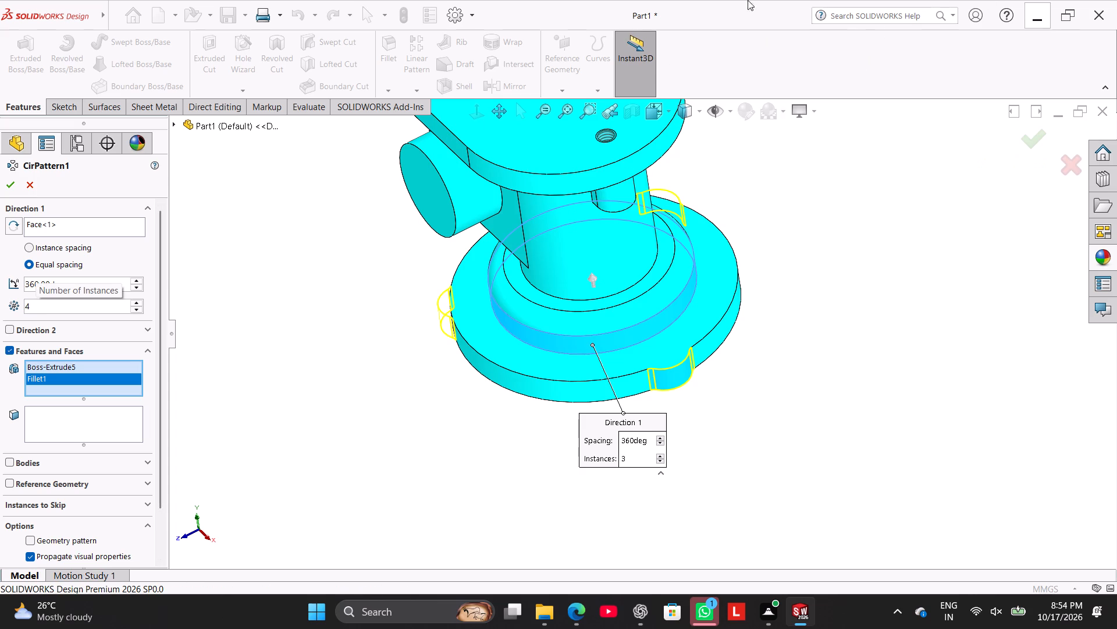
click(13, 183)
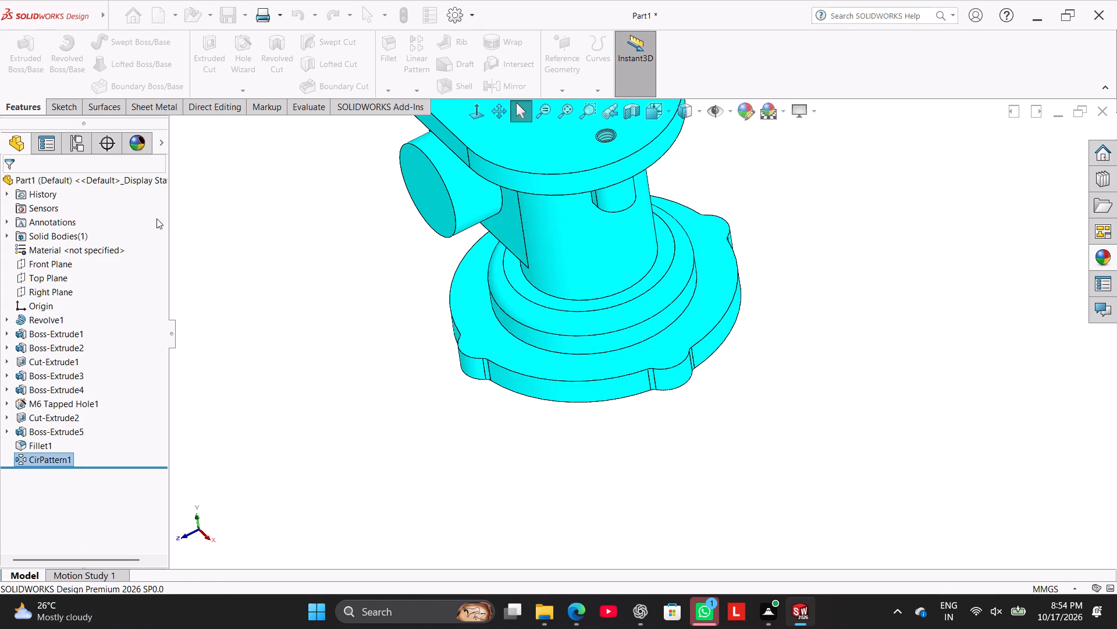
click(344, 309)
Fillet the base flange's top outer edge, including around the lugs, with a 2 mm radius and tangent propagation.
middle_drag(300, 319, 310, 322)
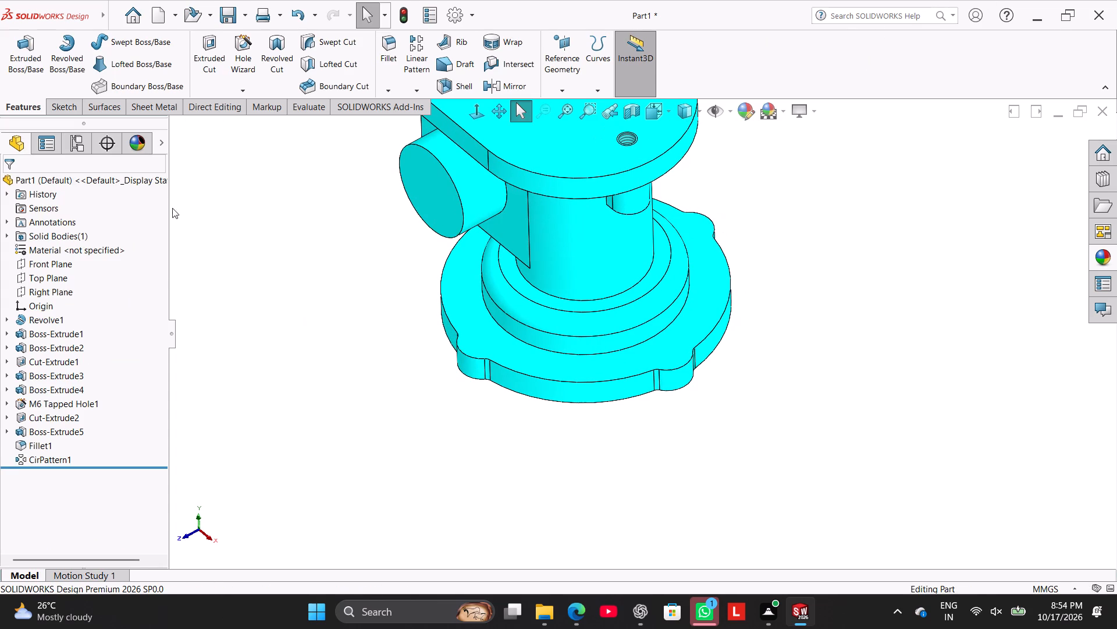
click(385, 63)
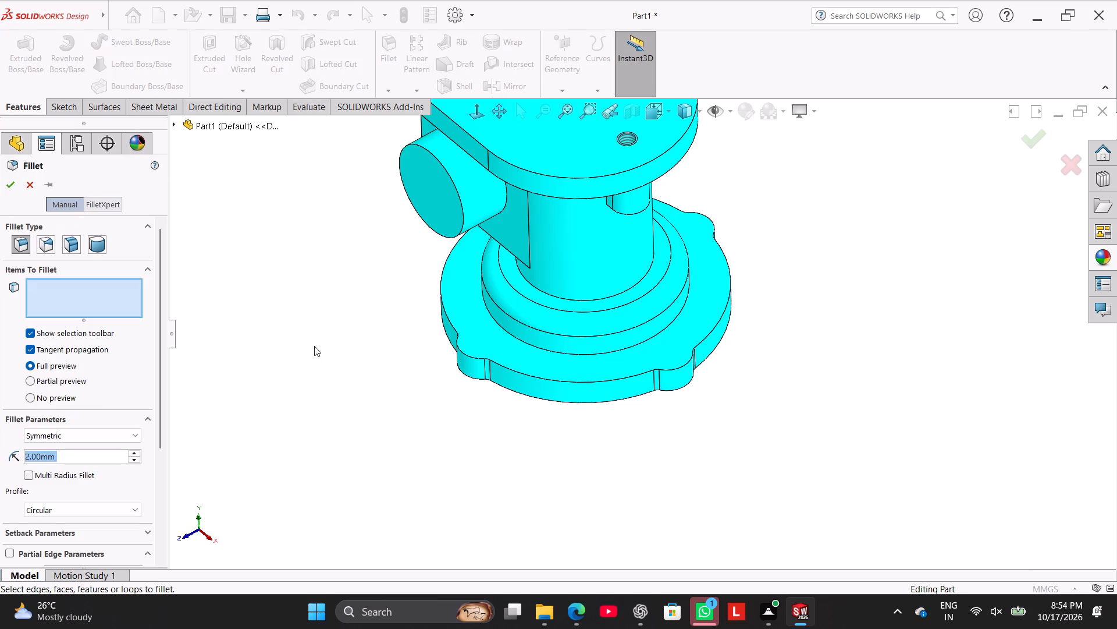
click(516, 370)
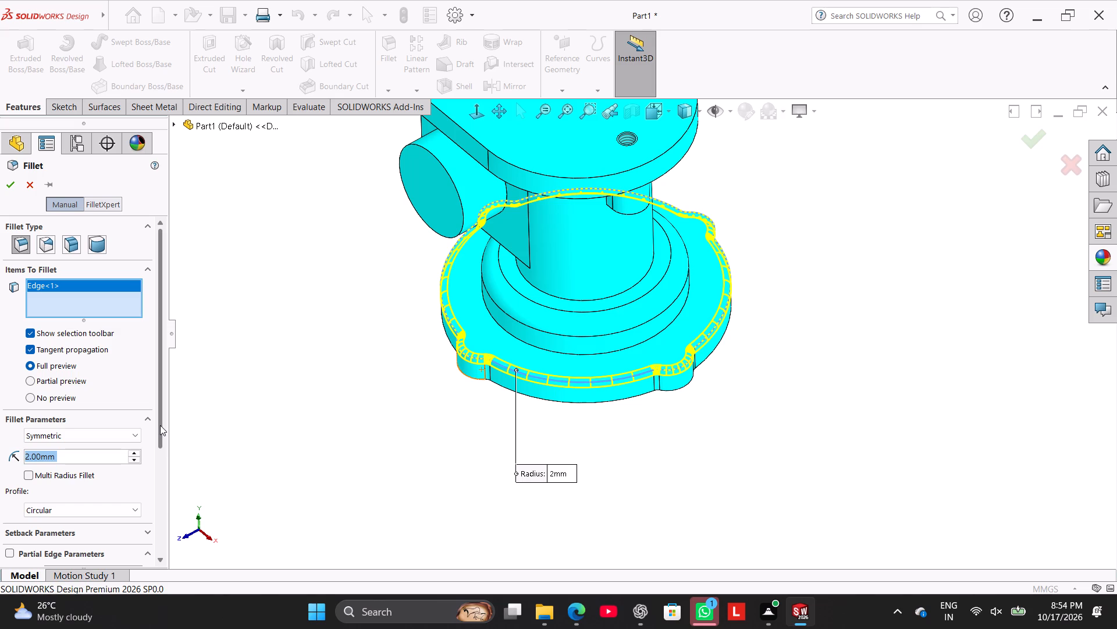
click(15, 193)
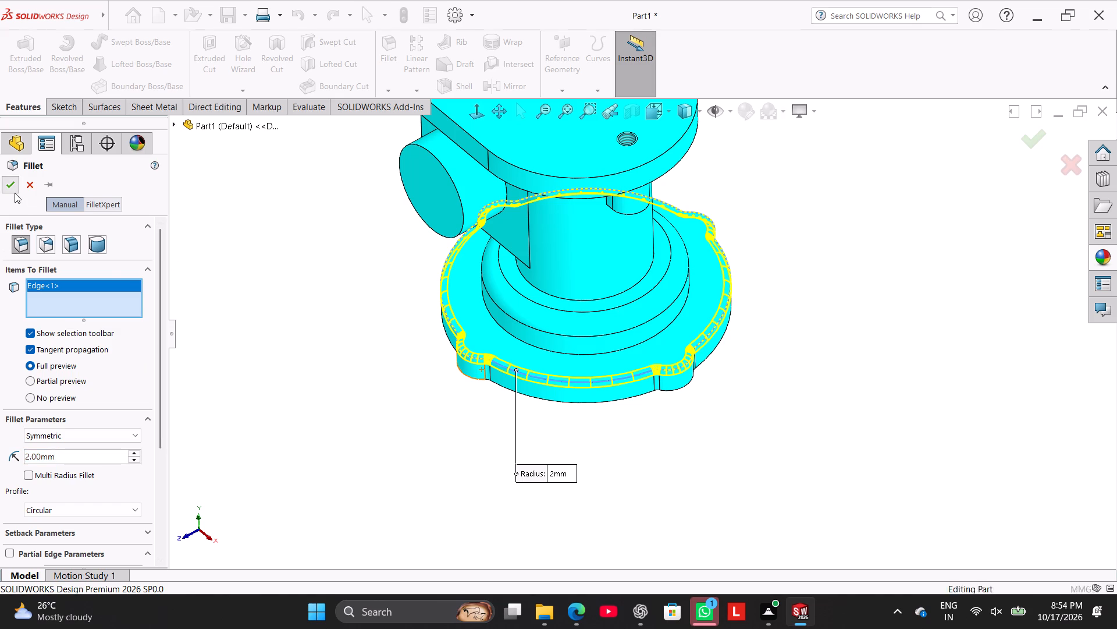
click(216, 263)
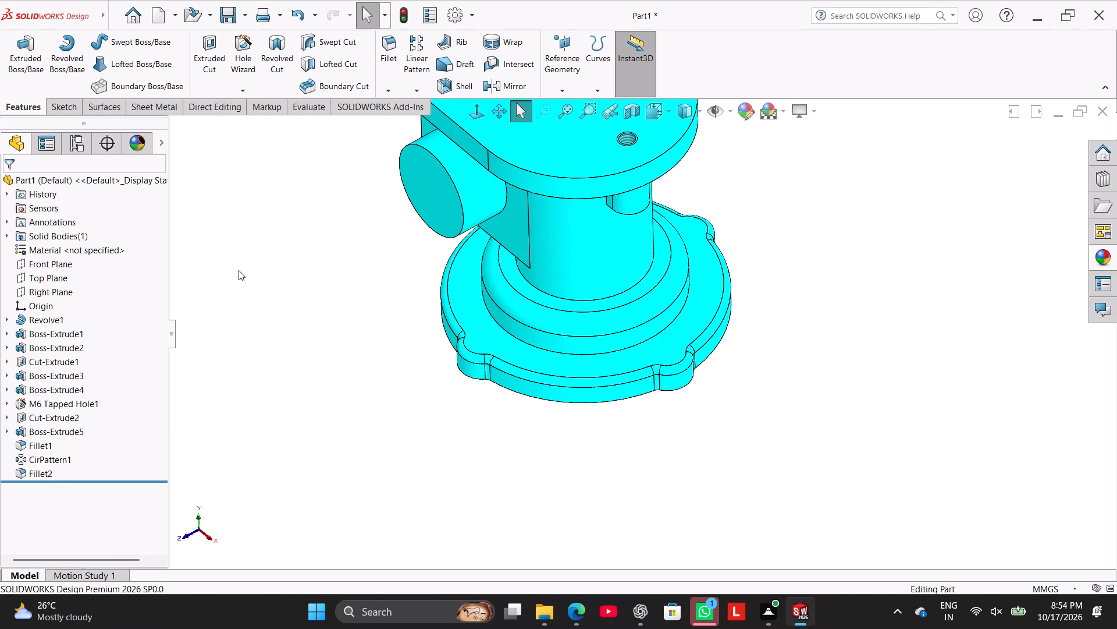
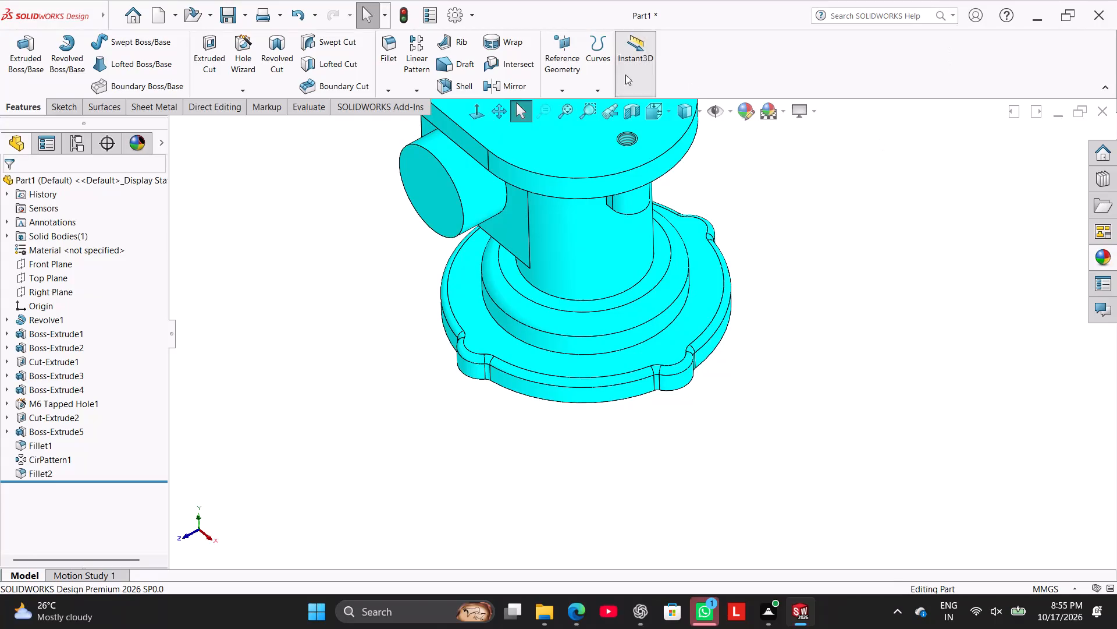
Set up a DIN M6 hex bolt counterbore hole with custom 7 mm hole diameter, 15 mm counterbore diameter and 1 mm counterbore depth.
click(248, 61)
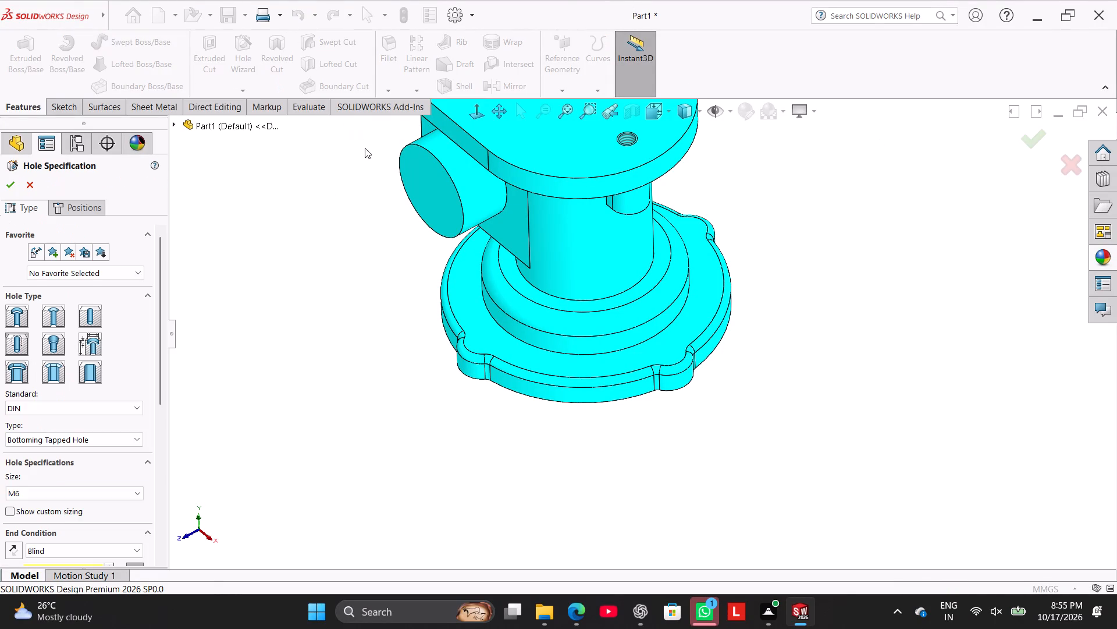
drag(162, 254, 164, 278)
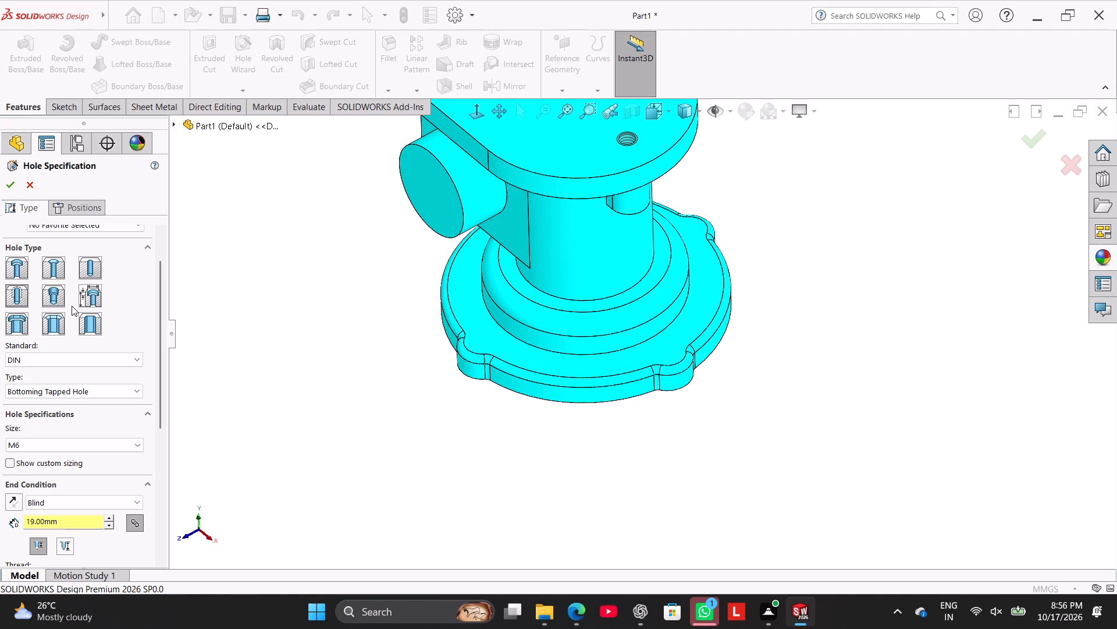
click(16, 274)
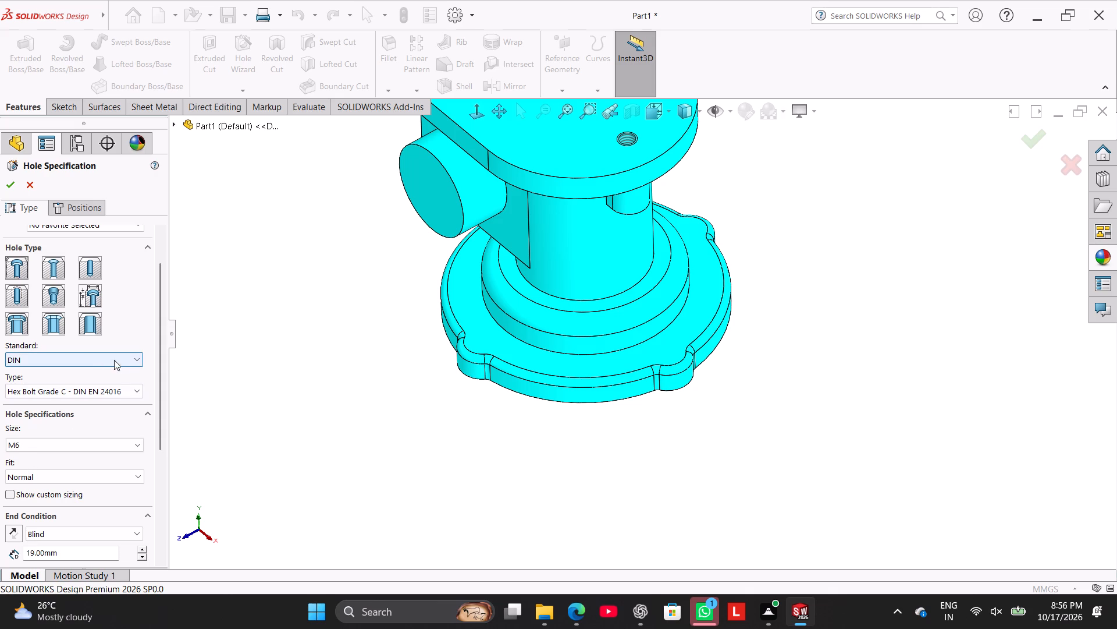
drag(159, 365, 169, 418)
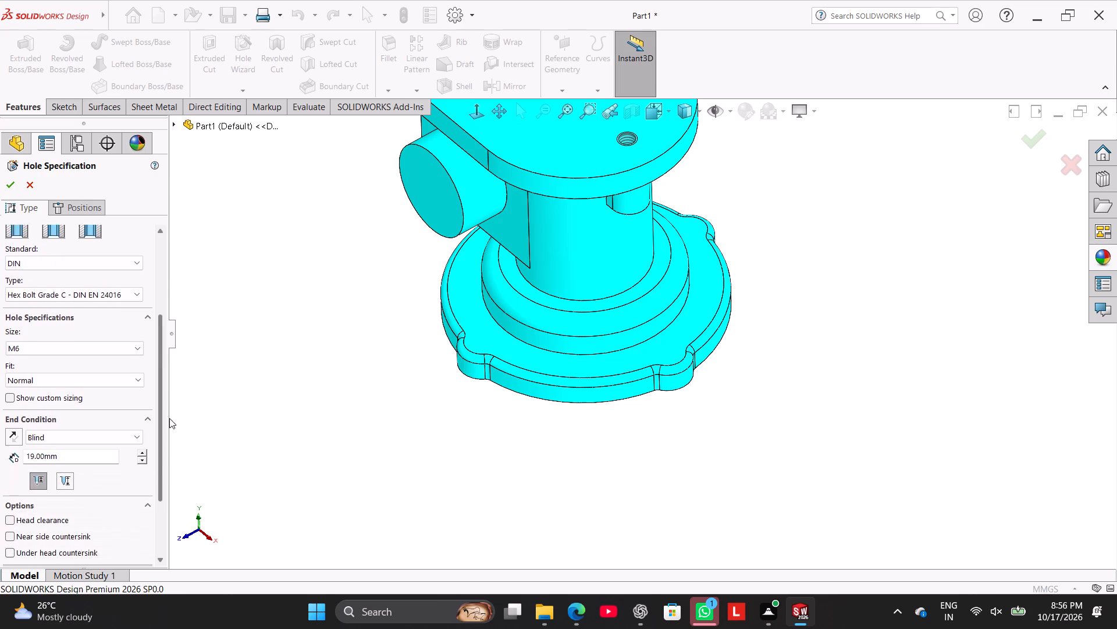
drag(169, 418, 170, 451)
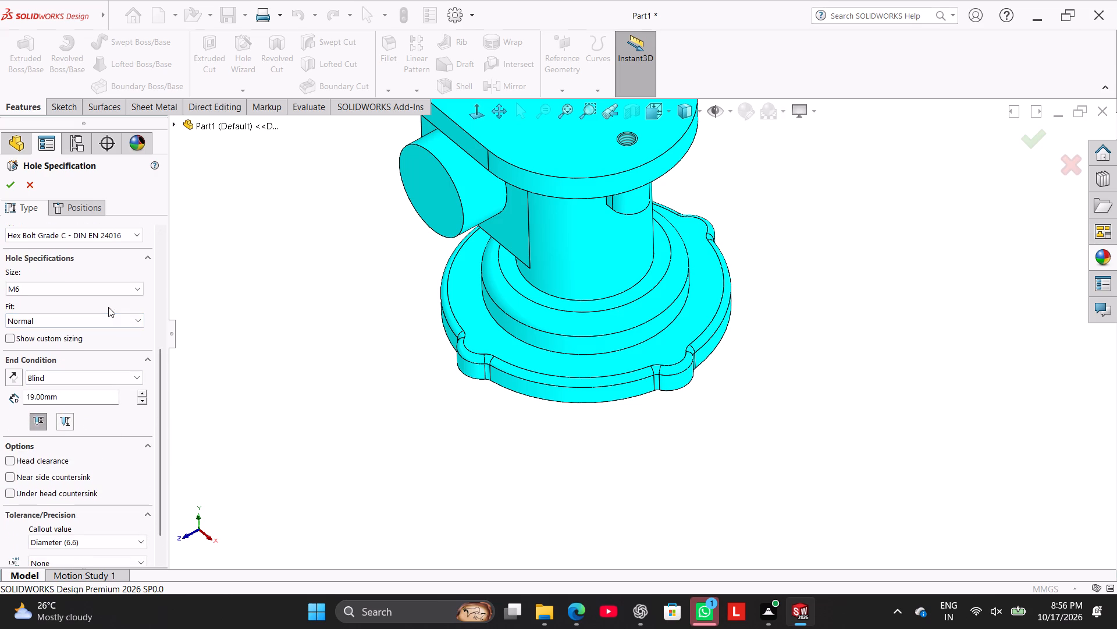
click(10, 339)
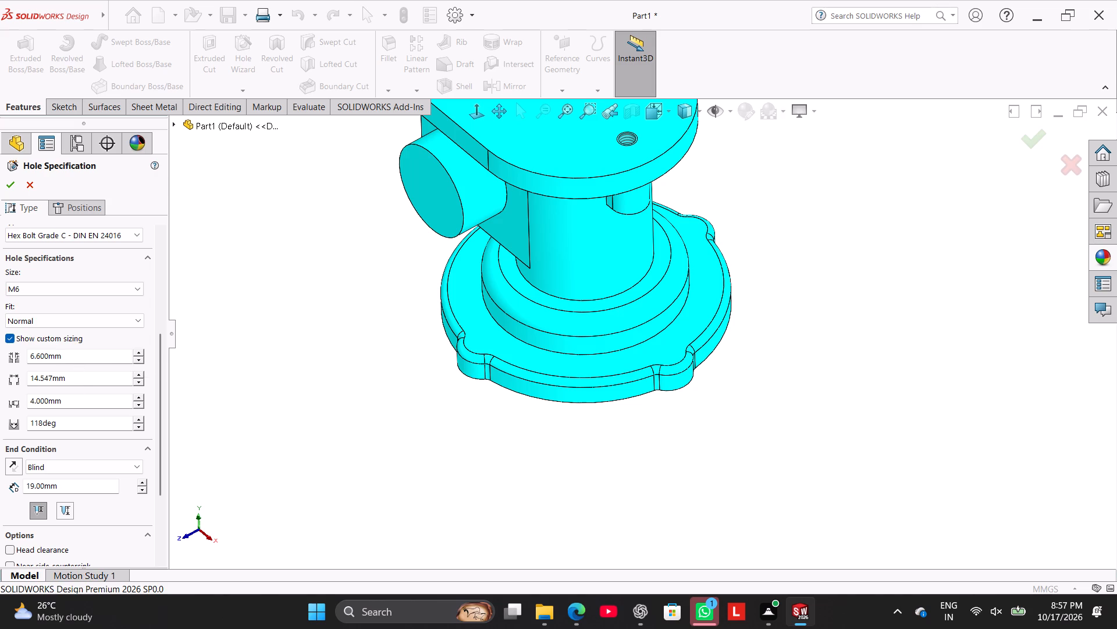
double_click(76, 361)
key(7)
key(Return)
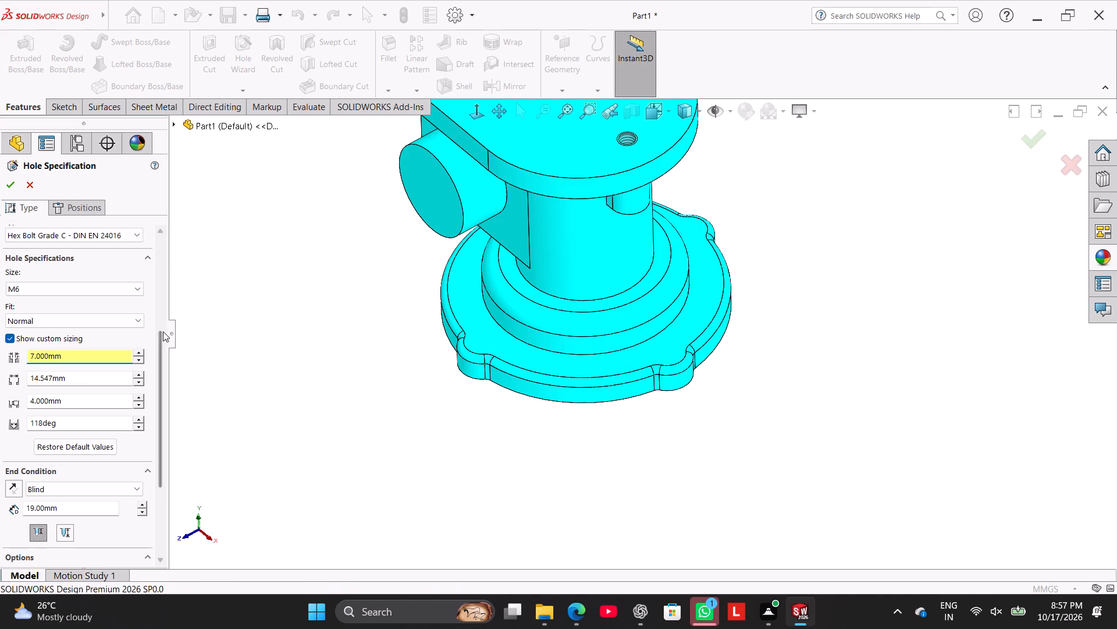
double_click(97, 374)
text(15)
key(Return)
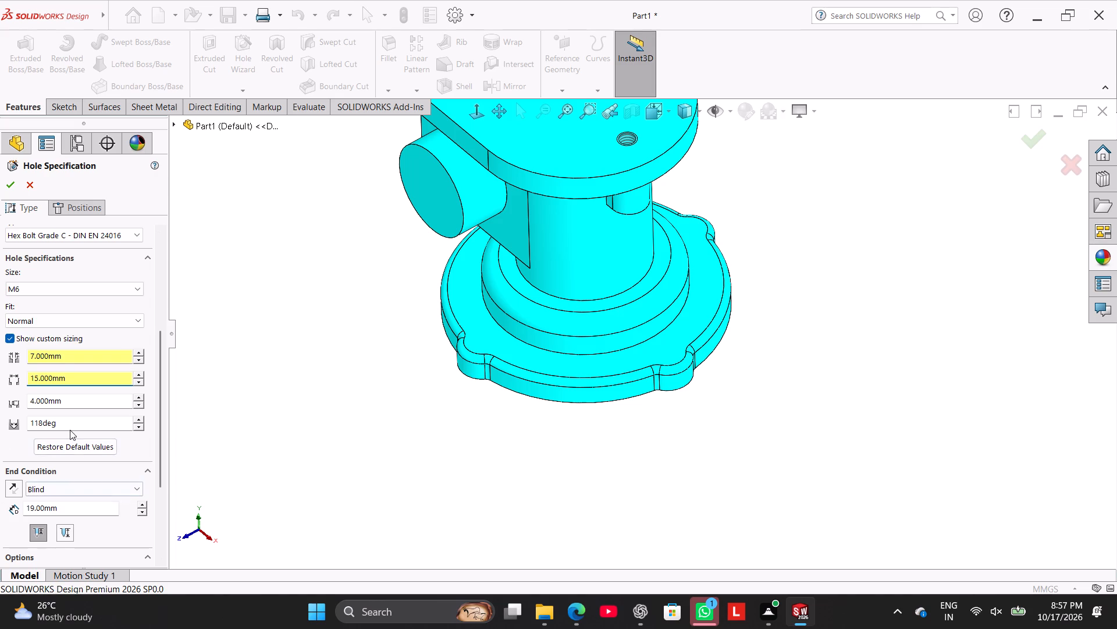
click(76, 395)
double_click(76, 395)
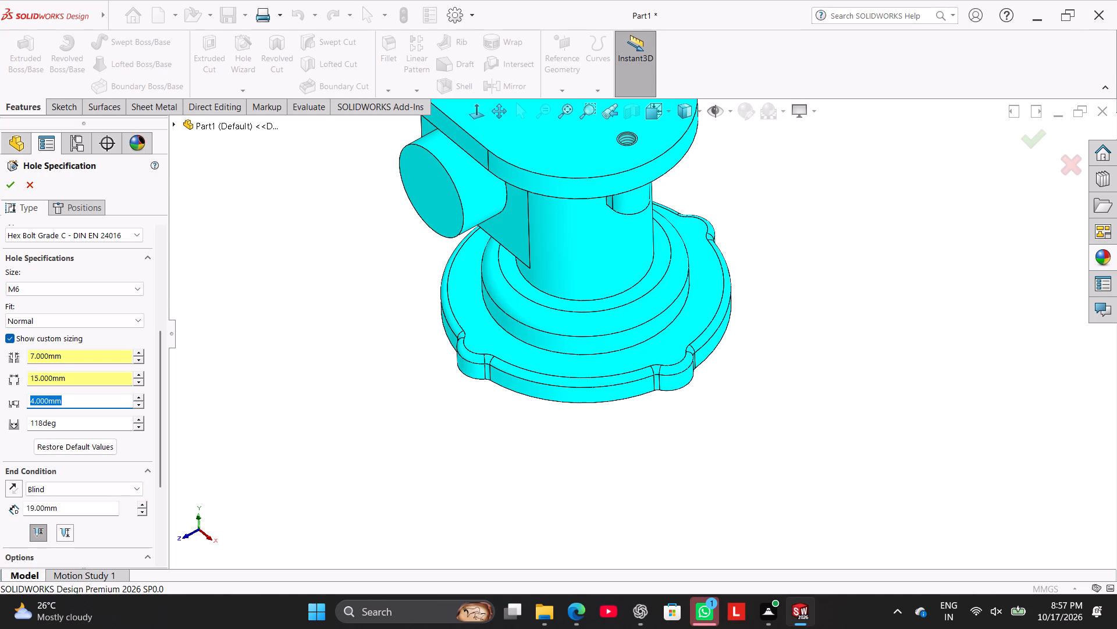
key(1)
key(Return)
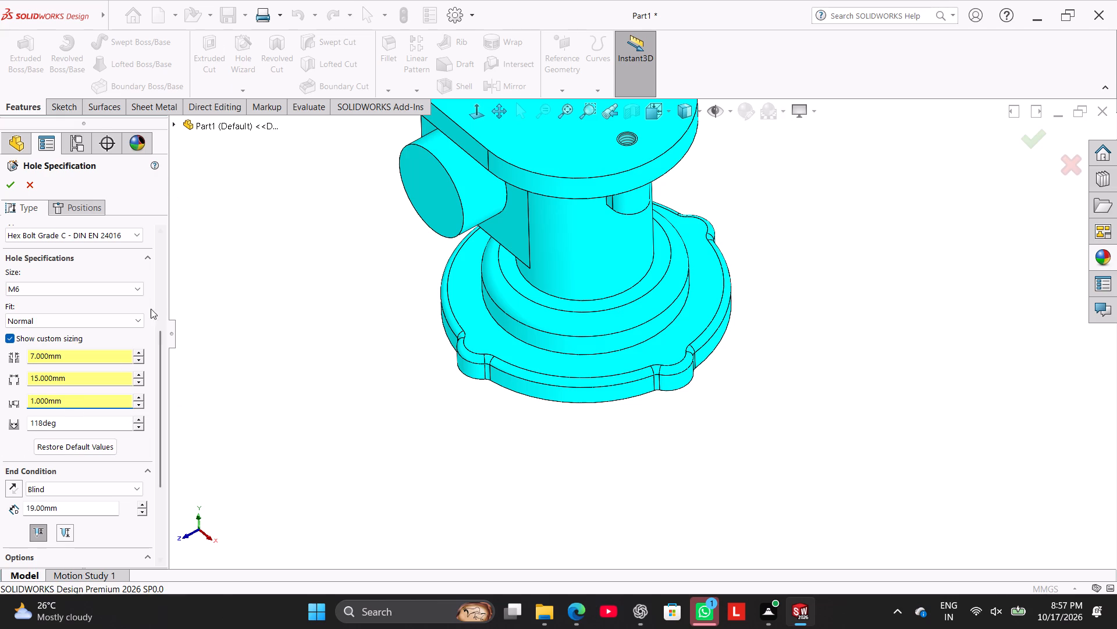
Place the counterbored hole on the base flange's top face, centred on the +X lug, with an Up To Next end condition.
drag(159, 343, 165, 425)
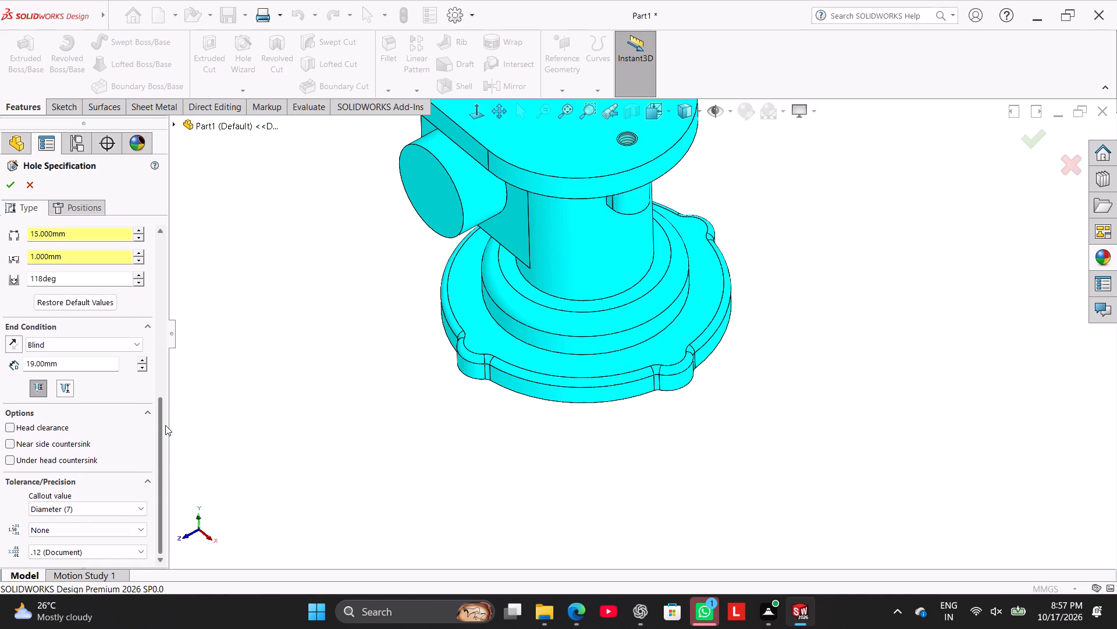
drag(165, 425, 165, 427)
click(130, 346)
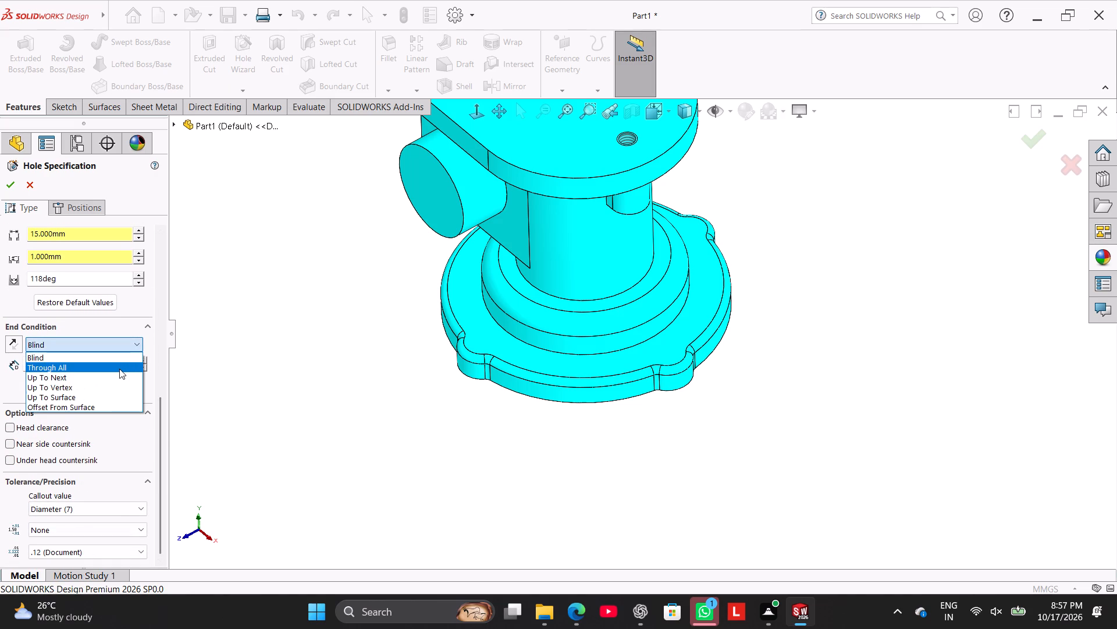
click(119, 374)
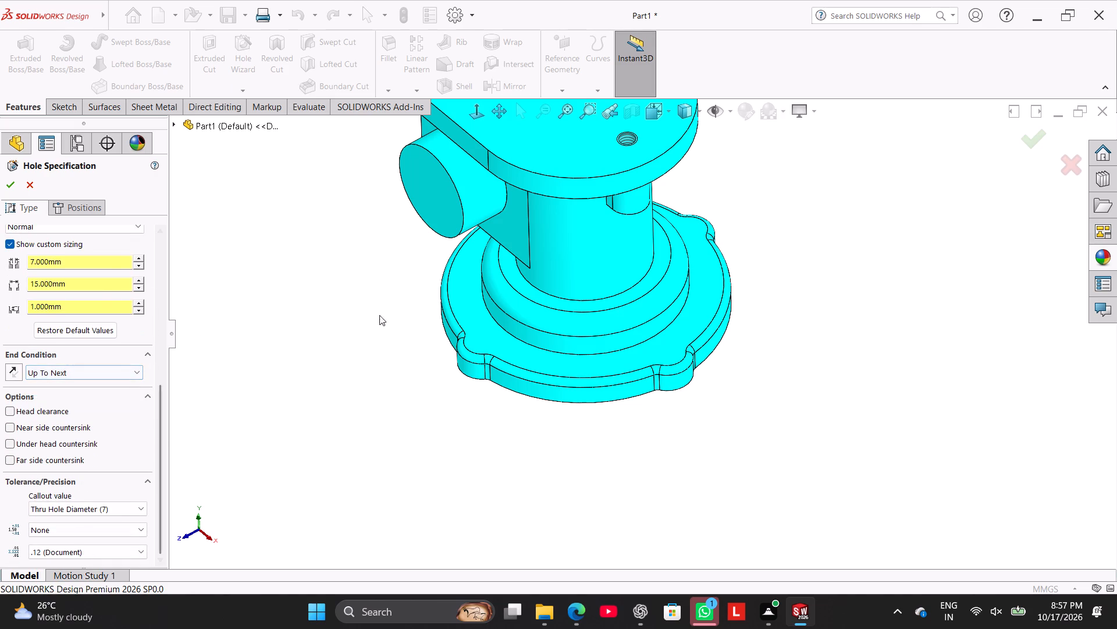
click(94, 213)
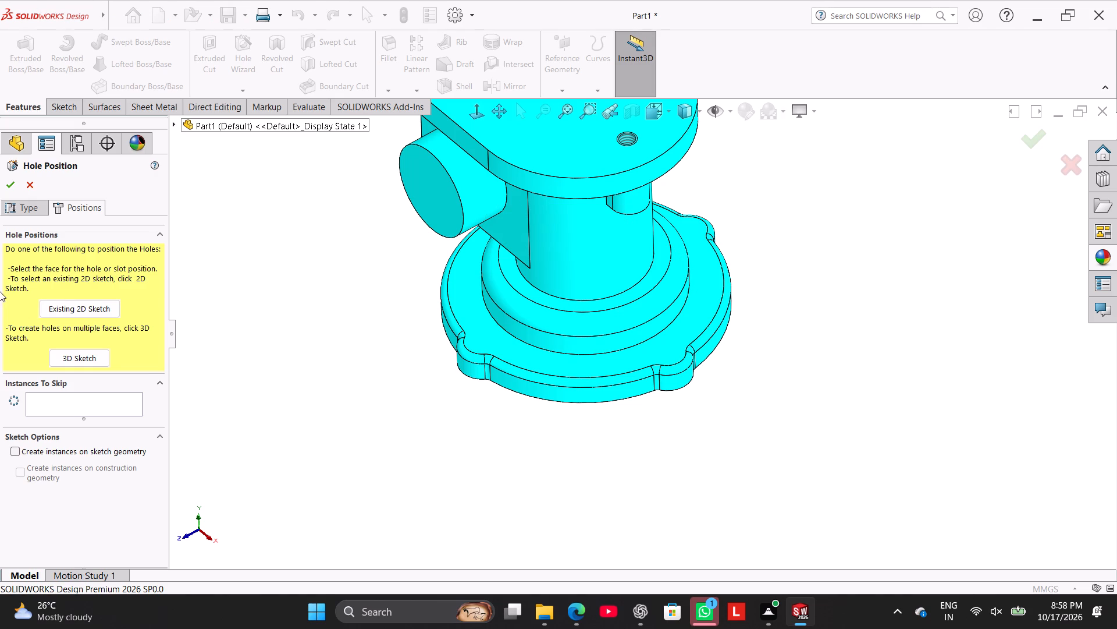
click(86, 204)
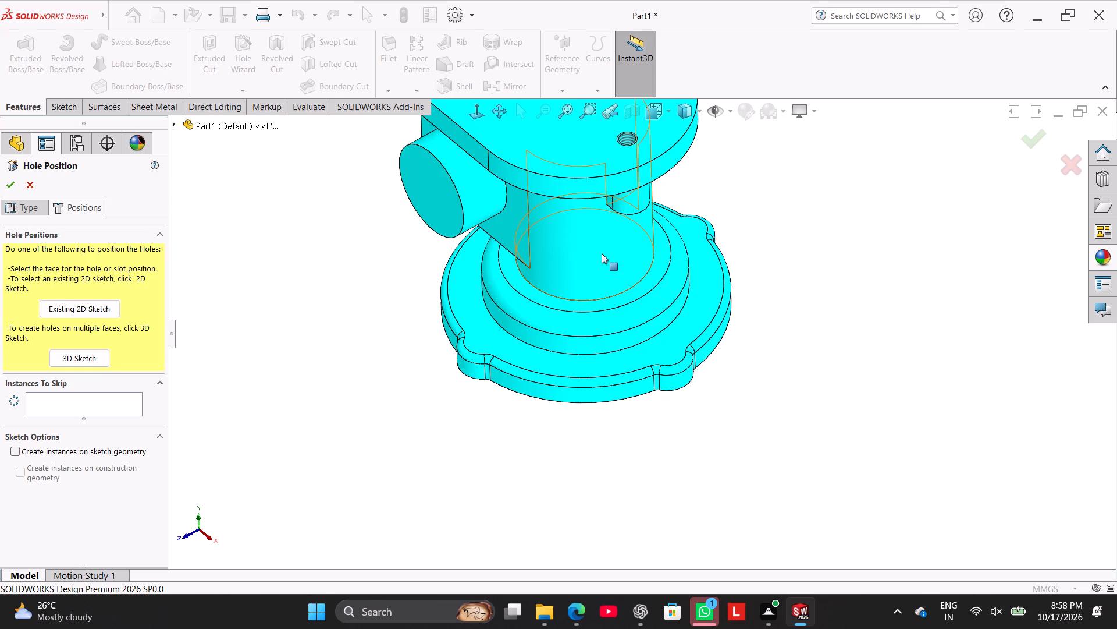
click(677, 344)
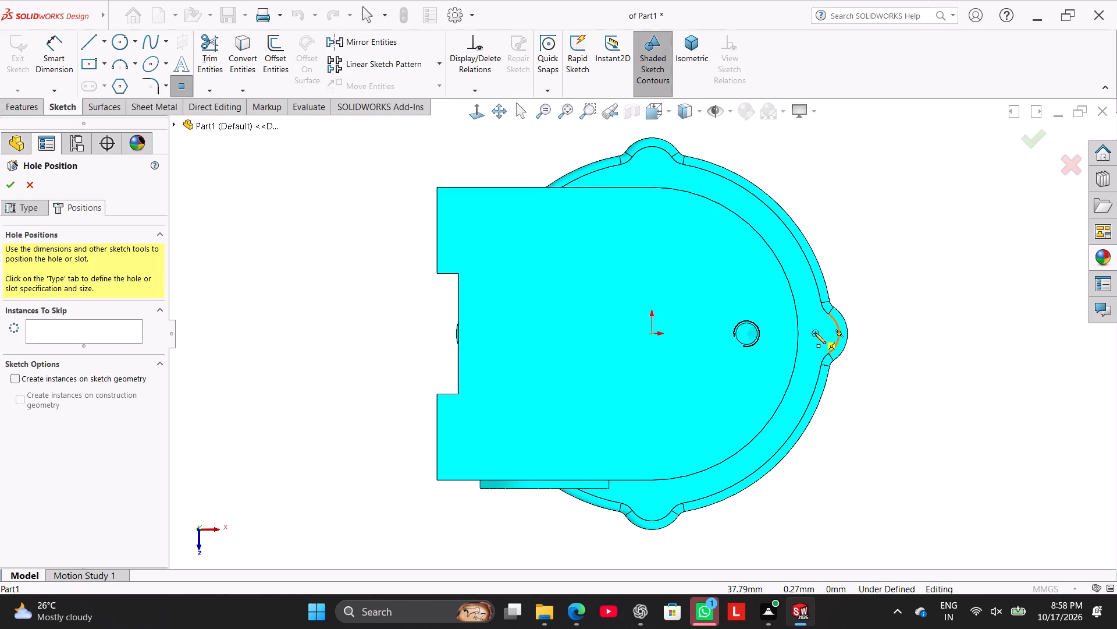
click(814, 333)
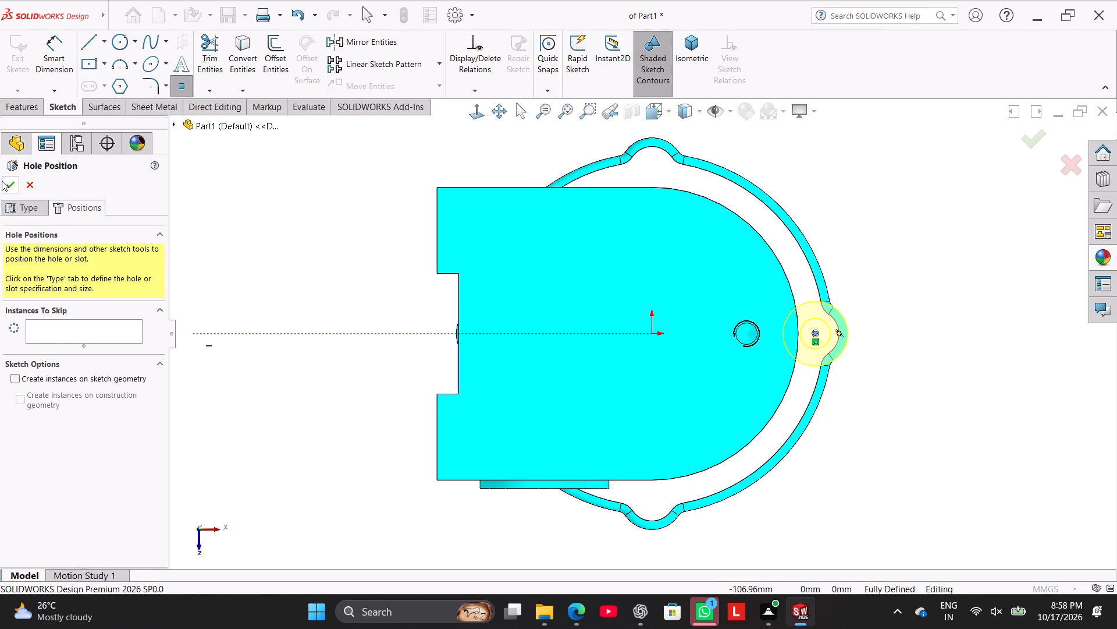
click(5, 181)
Examine the new counterbored hole in the base flange lug from several angles.
middle_drag(416, 372, 429, 294)
scroll(417, 356, up, 1)
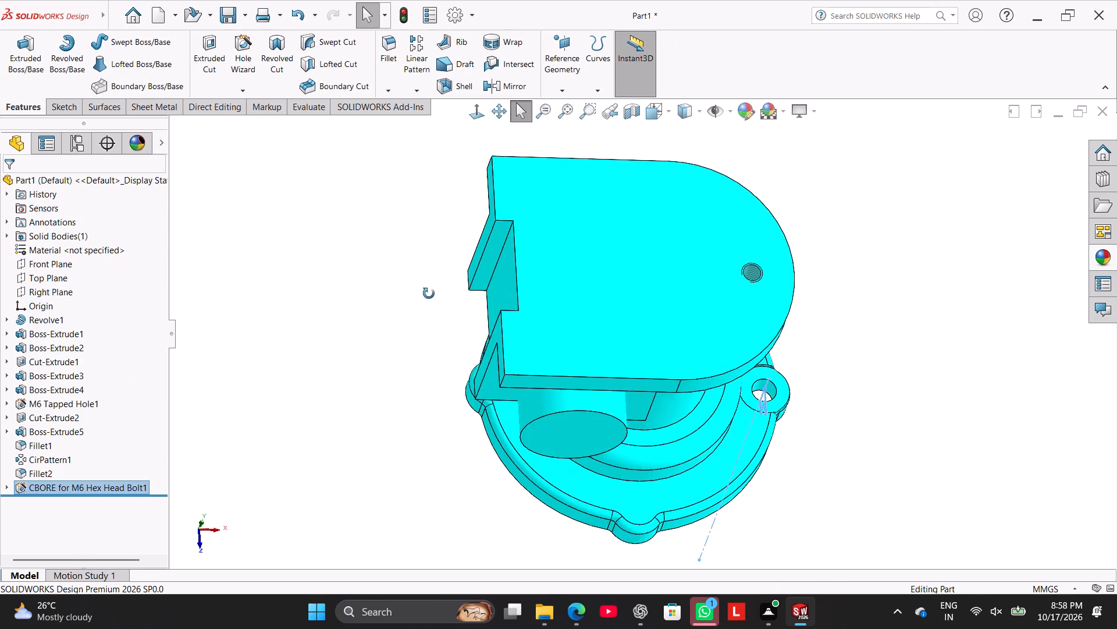
middle_drag(429, 294, 429, 292)
right_drag(369, 398, 451, 267)
click(351, 341)
right_drag(353, 343, 531, 200)
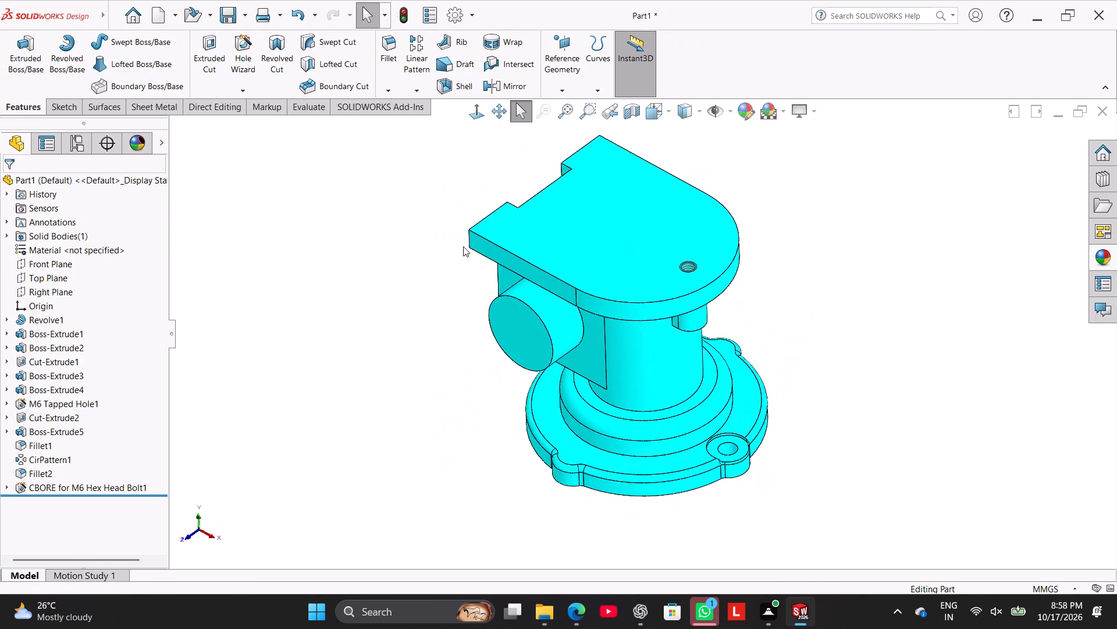
scroll(828, 485, down, 4)
scroll(675, 414, down, 3)
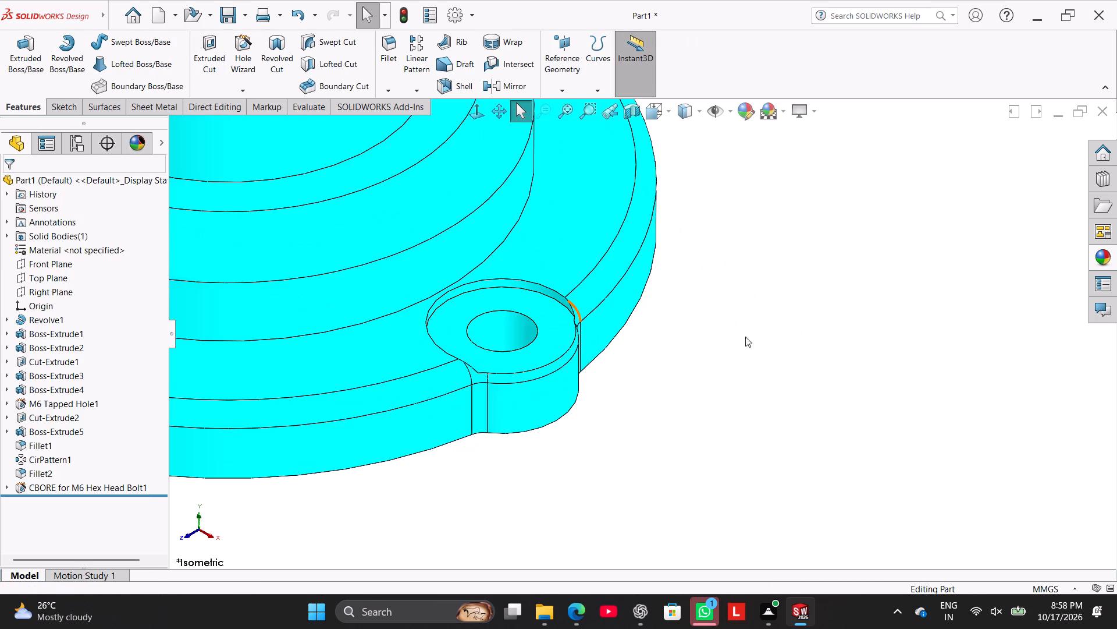
middle_drag(731, 334, 757, 404)
scroll(757, 404, down, 1)
scroll(744, 388, up, 8)
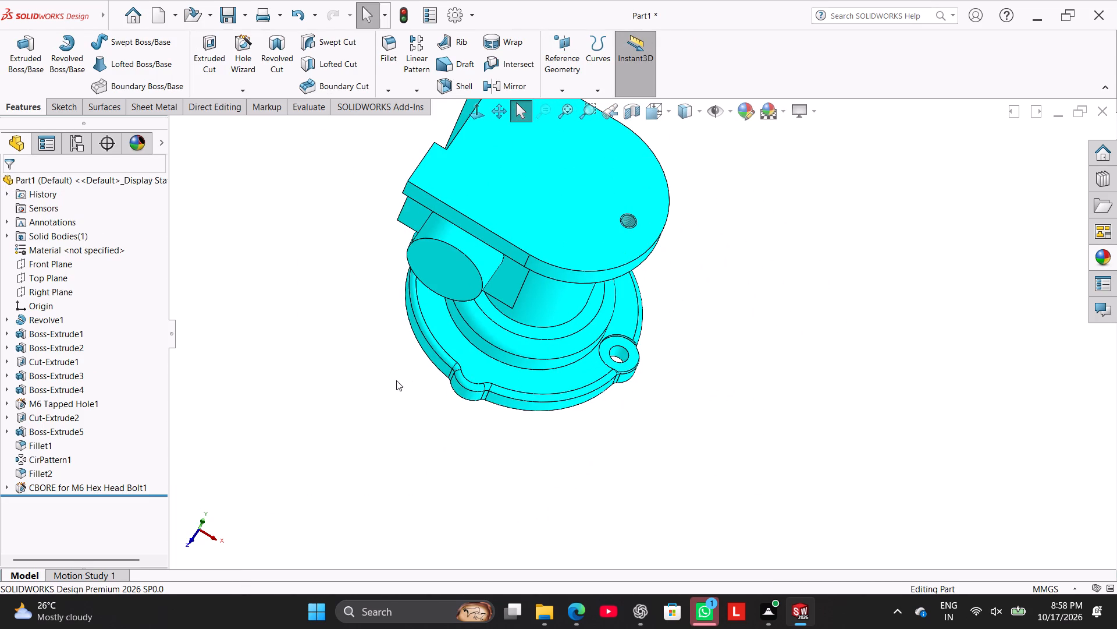
right_drag(347, 359, 401, 284)
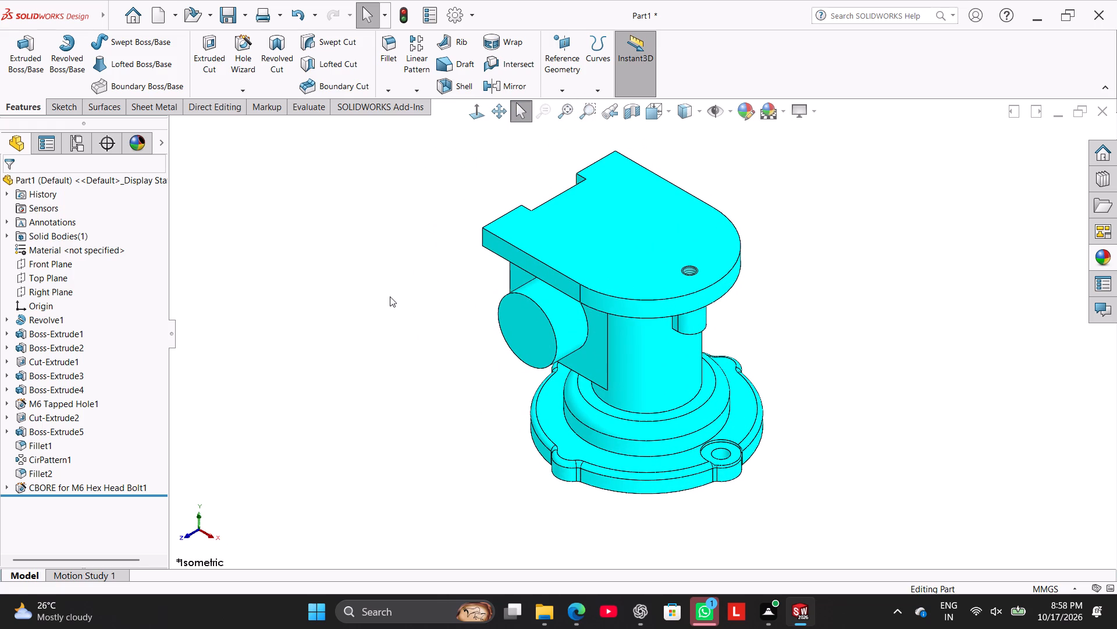
Circular-pattern the counterbored hole around the cylindrical step above the base flange, 4 equally spaced instances over 360 degrees.
click(413, 96)
click(444, 121)
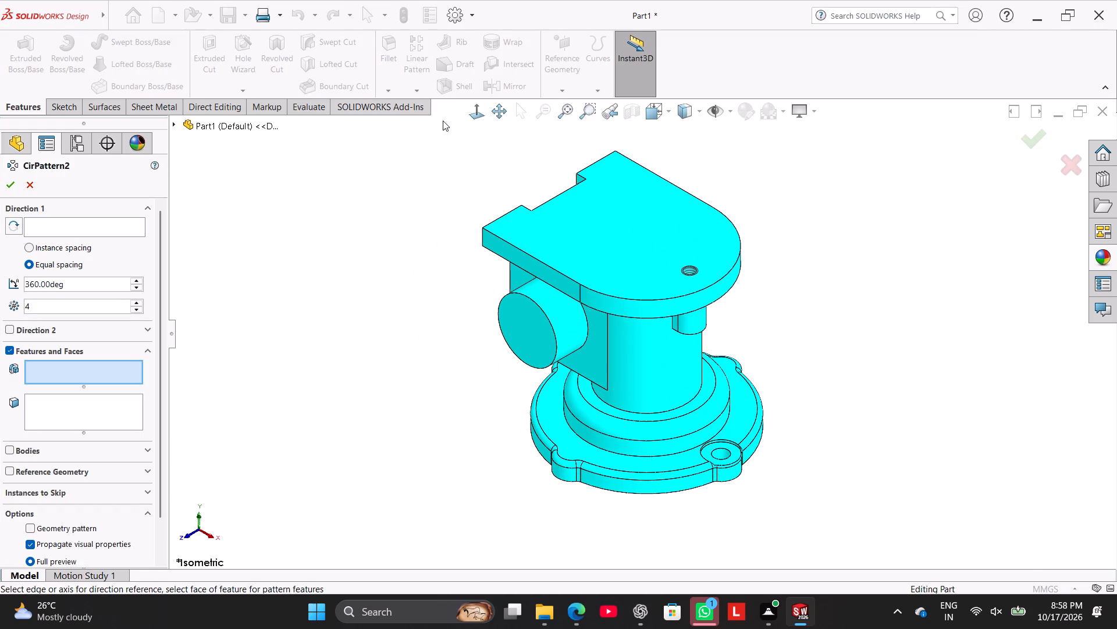
click(80, 372)
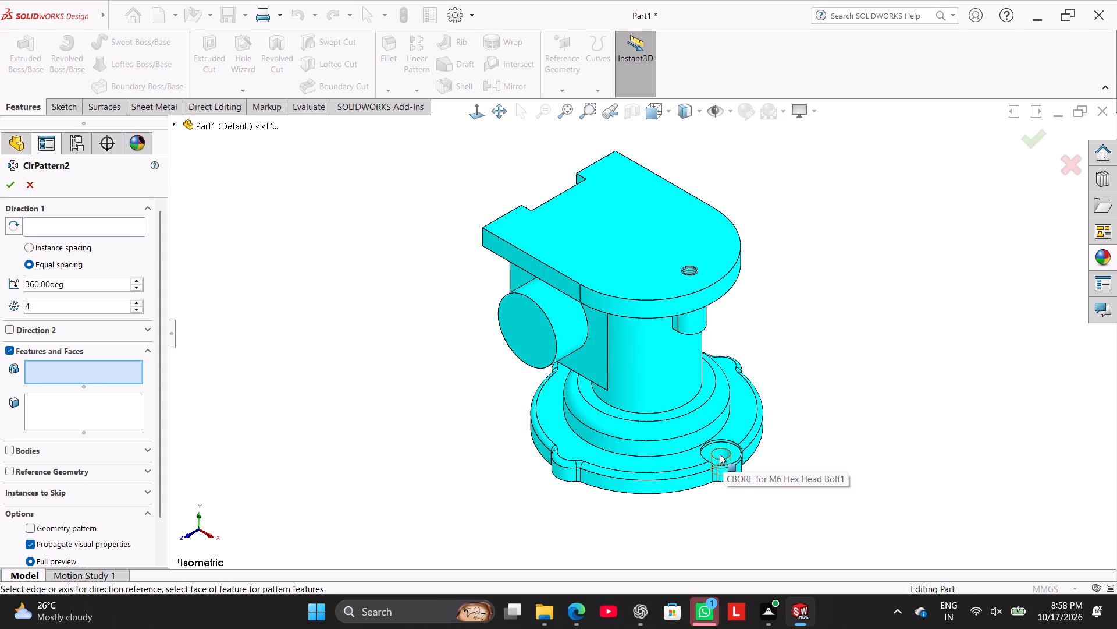
click(706, 450)
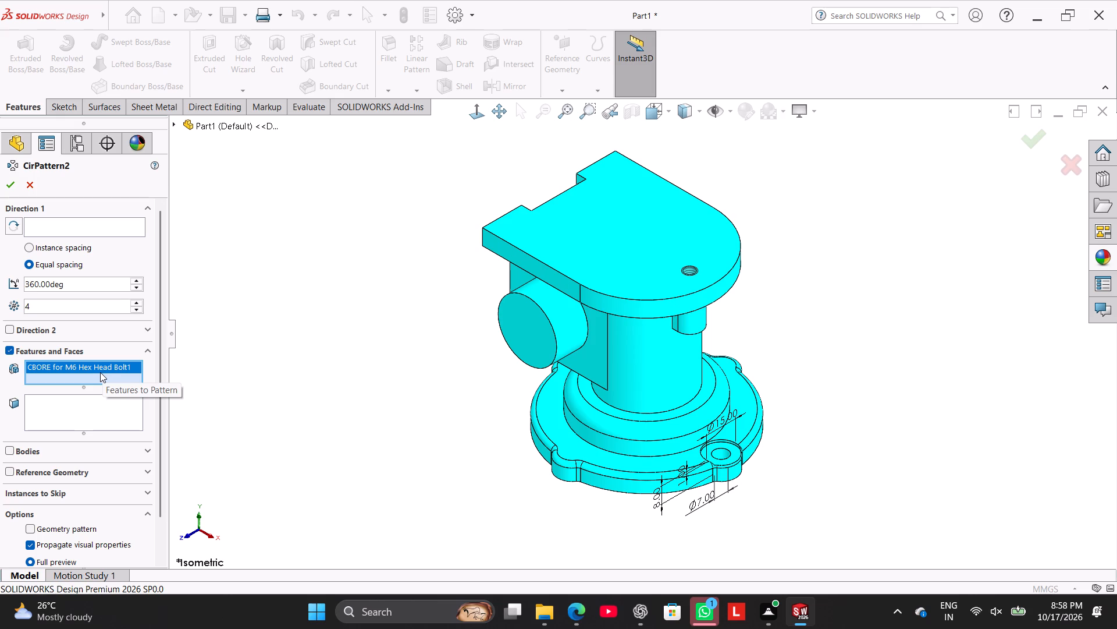
click(110, 232)
click(612, 443)
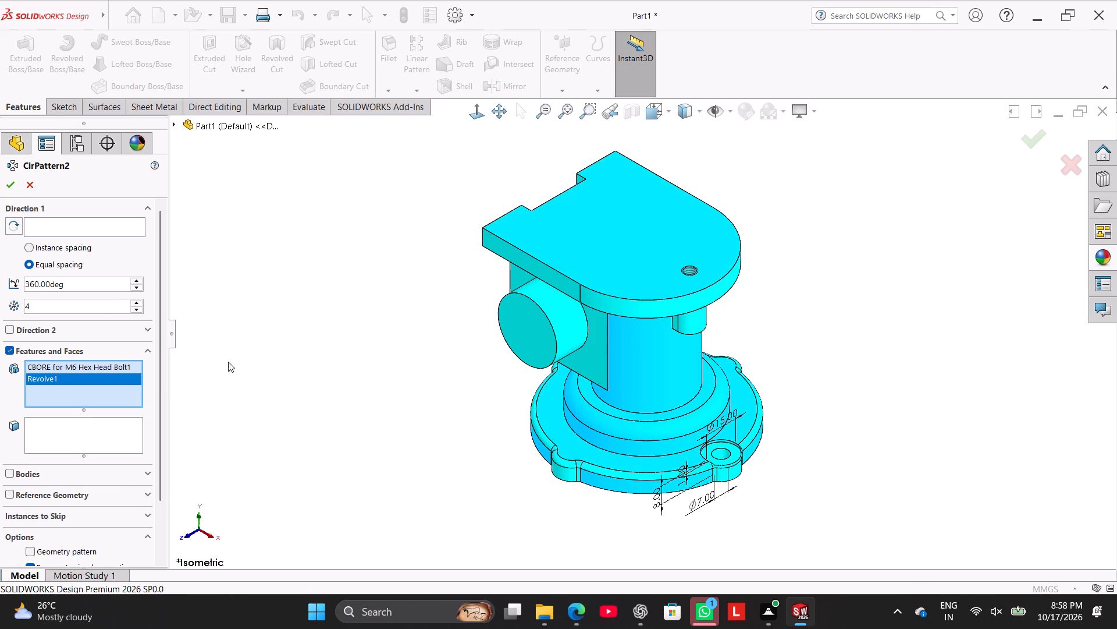
right_click(112, 378)
click(145, 406)
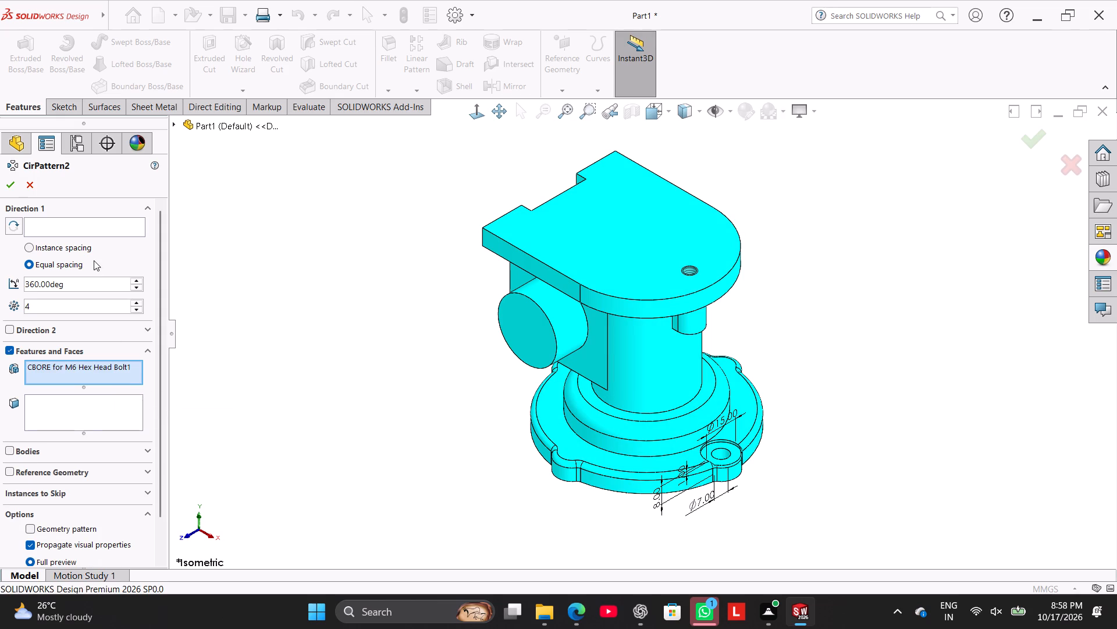
double_click(92, 231)
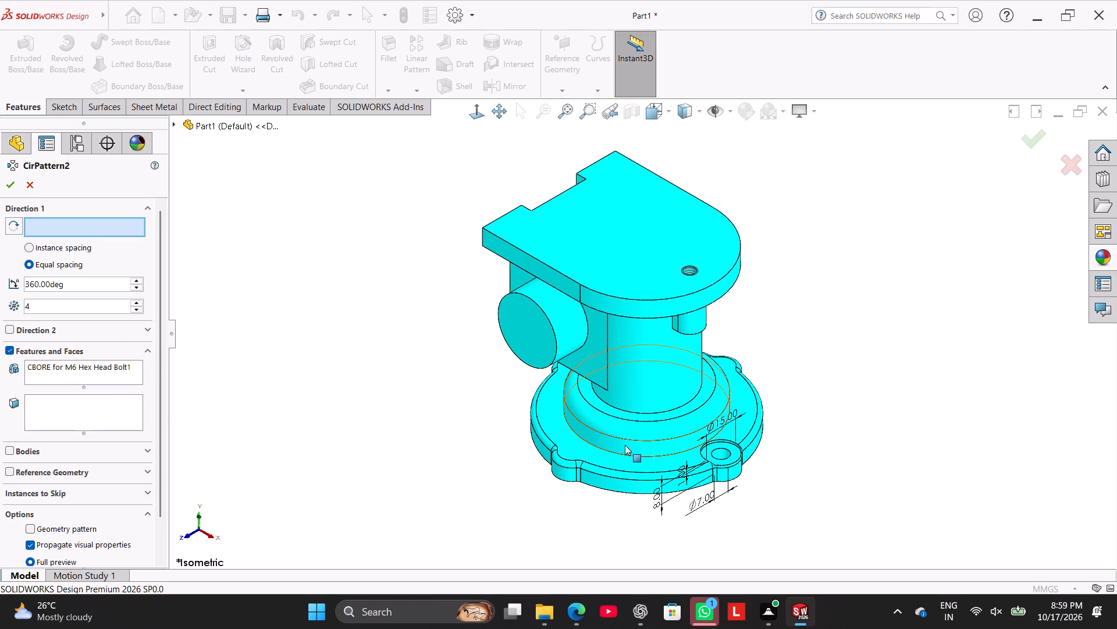
click(625, 445)
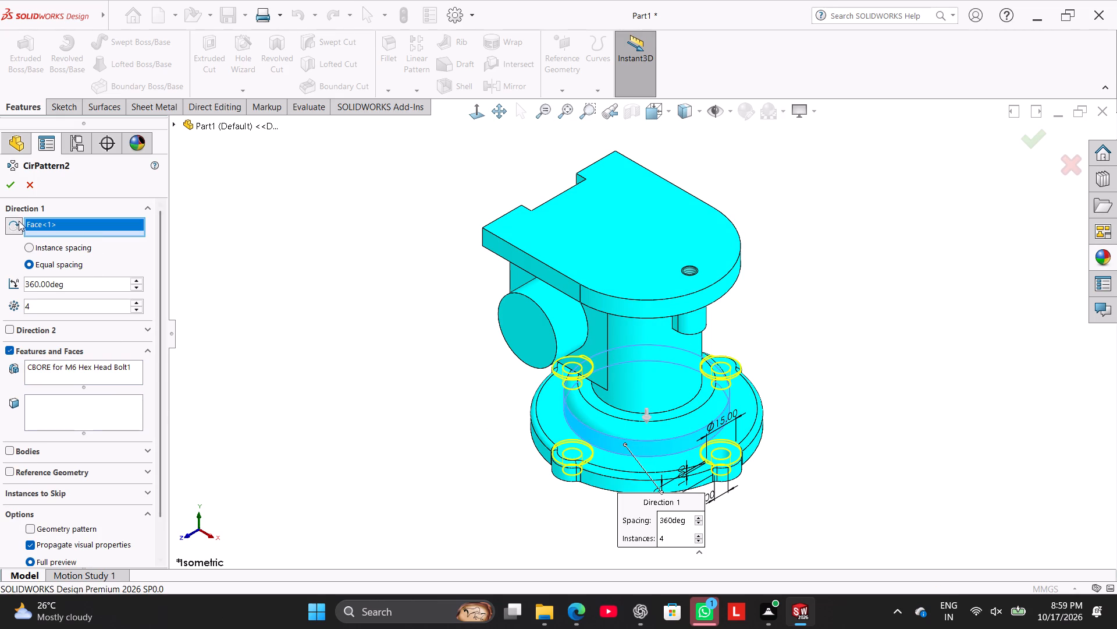
click(12, 190)
click(335, 335)
right_drag(371, 386, 382, 376)
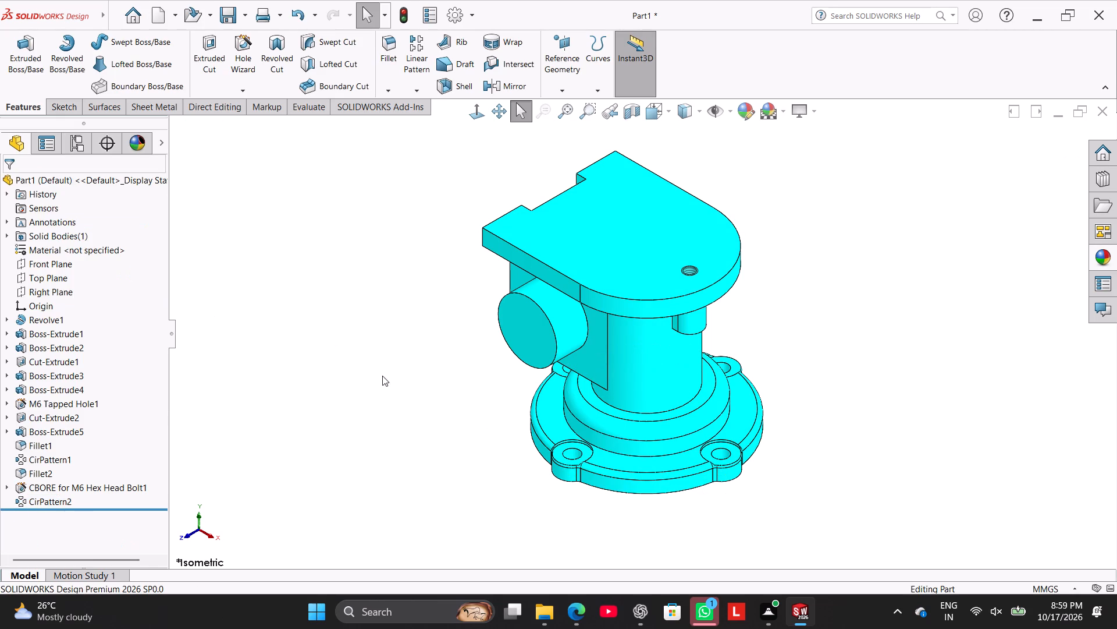
right_drag(382, 376, 499, 274)
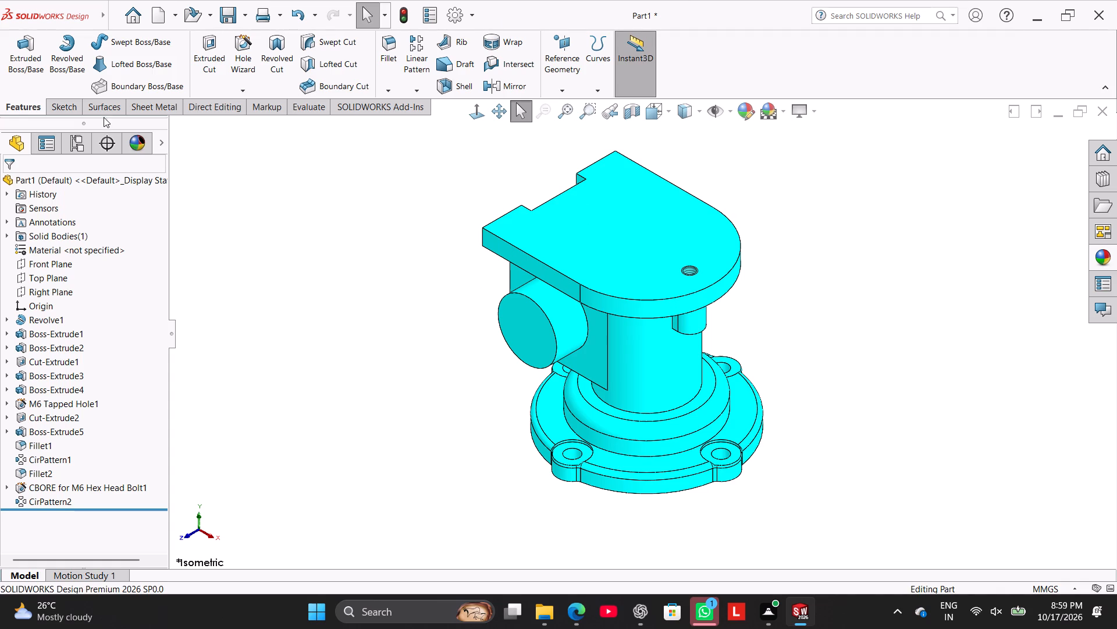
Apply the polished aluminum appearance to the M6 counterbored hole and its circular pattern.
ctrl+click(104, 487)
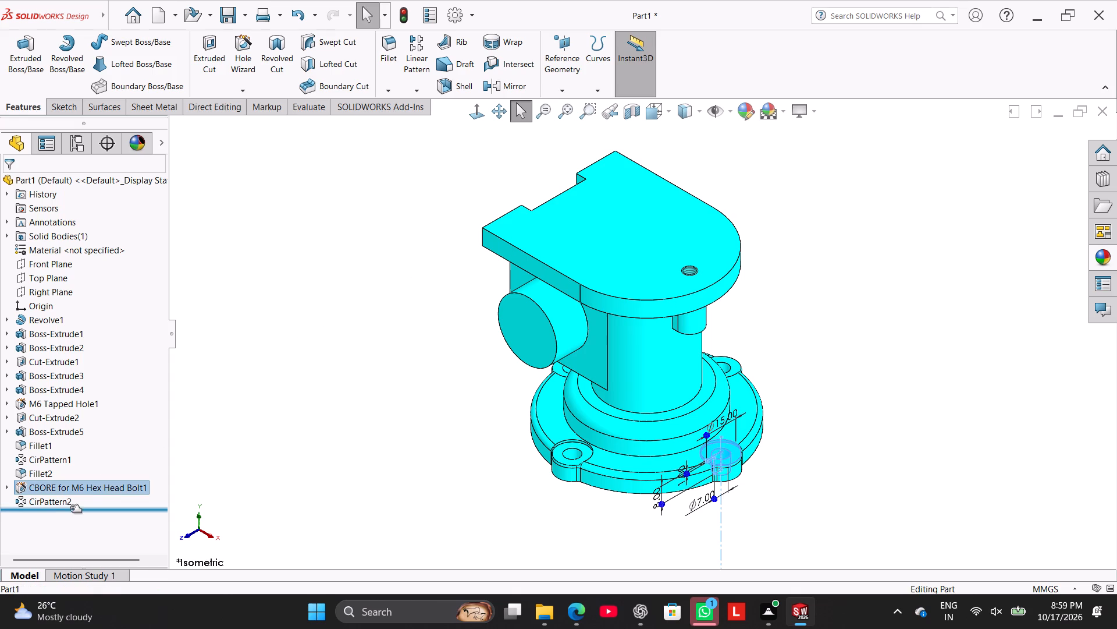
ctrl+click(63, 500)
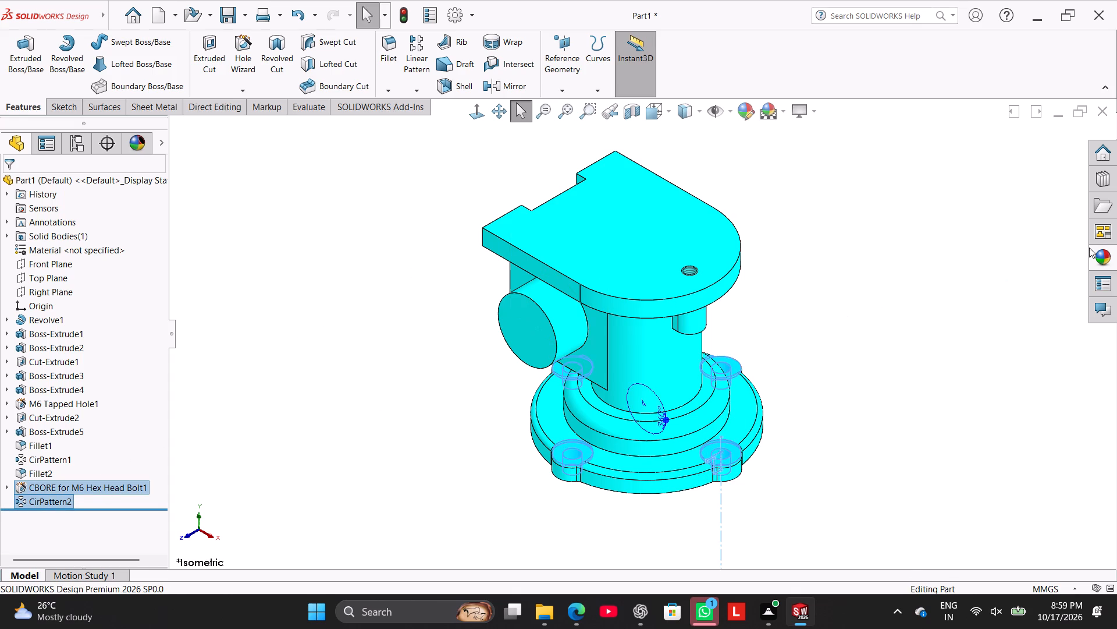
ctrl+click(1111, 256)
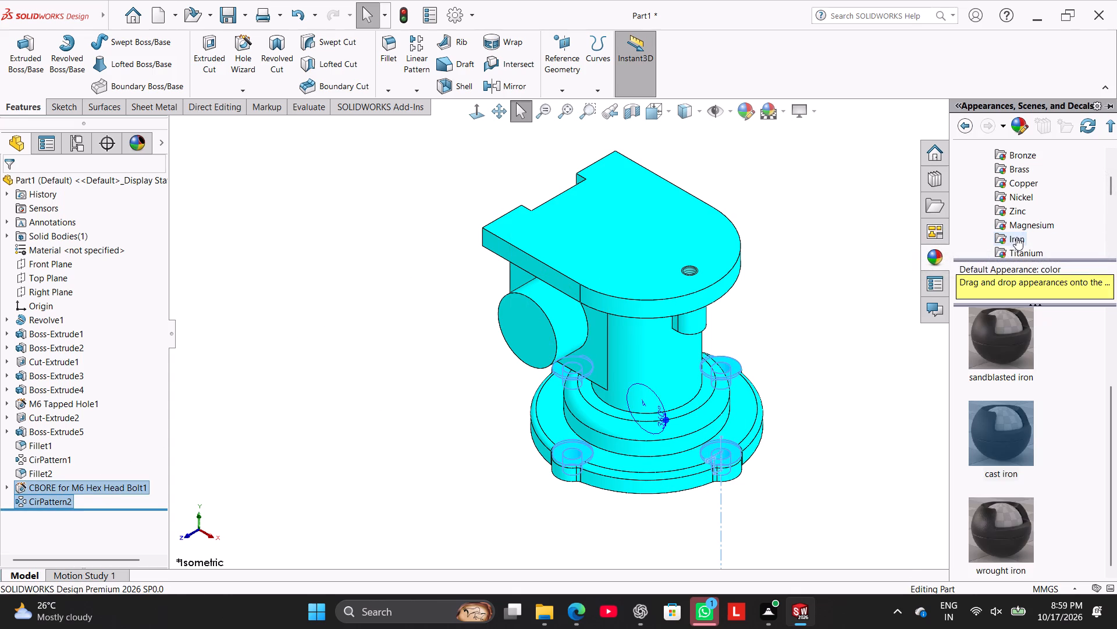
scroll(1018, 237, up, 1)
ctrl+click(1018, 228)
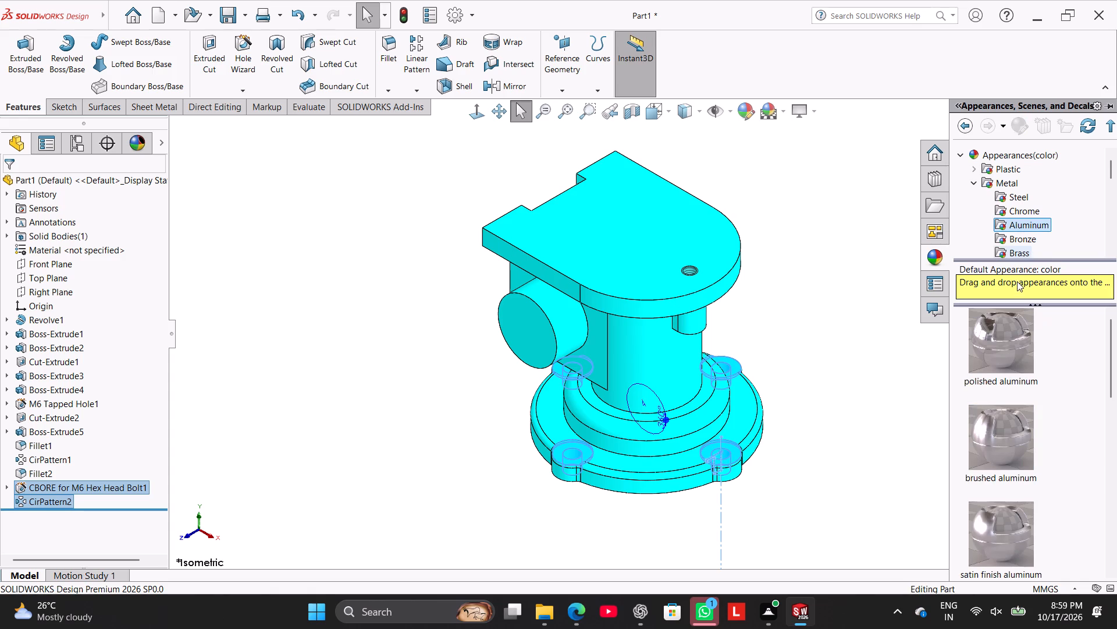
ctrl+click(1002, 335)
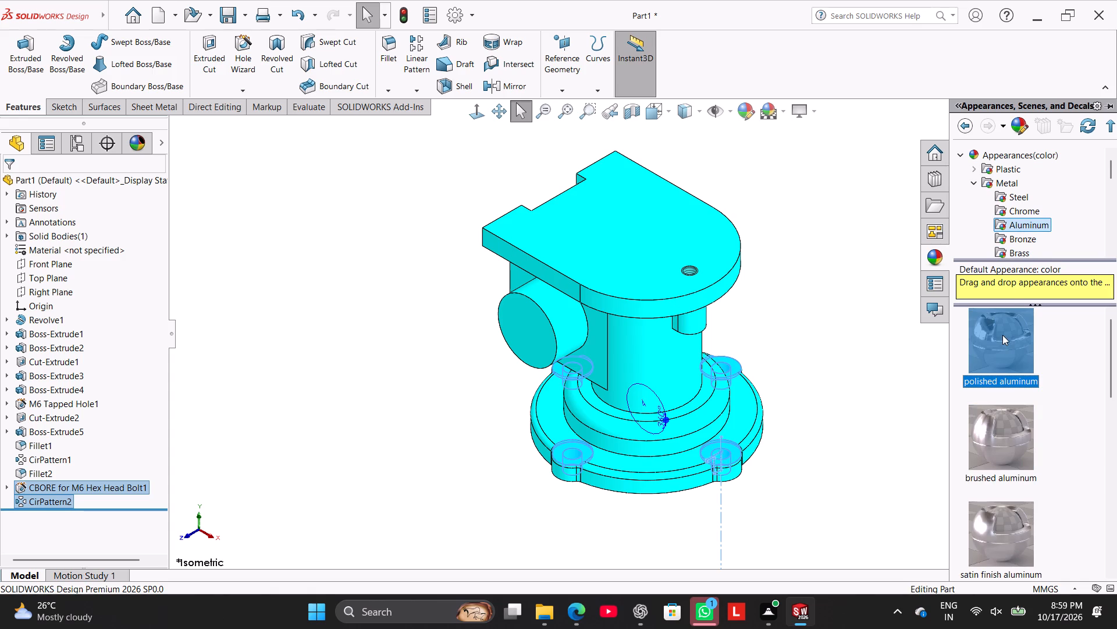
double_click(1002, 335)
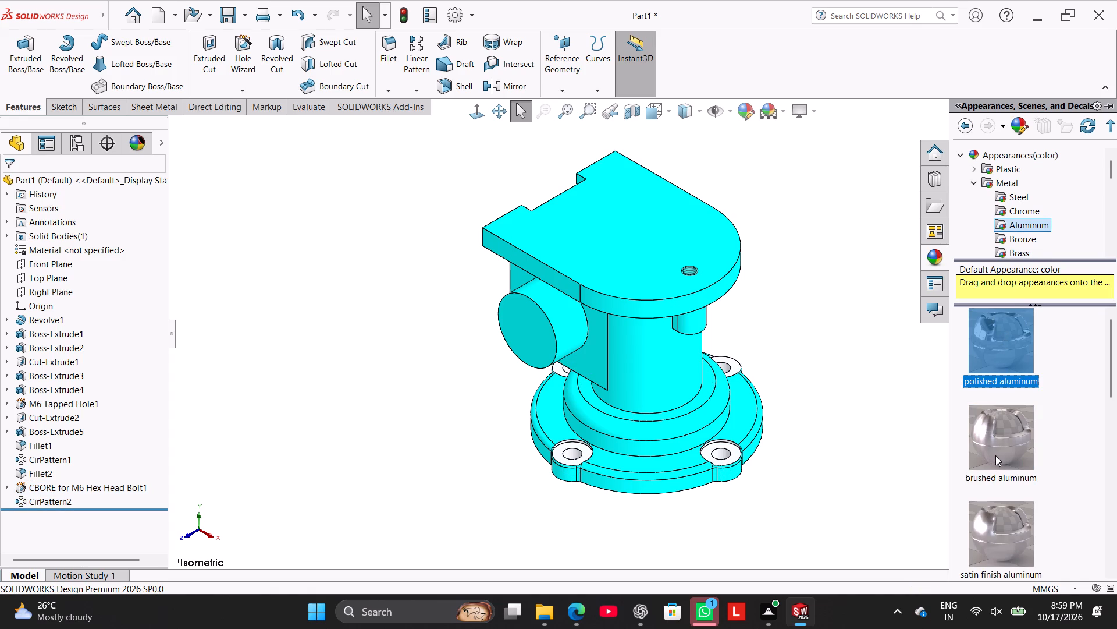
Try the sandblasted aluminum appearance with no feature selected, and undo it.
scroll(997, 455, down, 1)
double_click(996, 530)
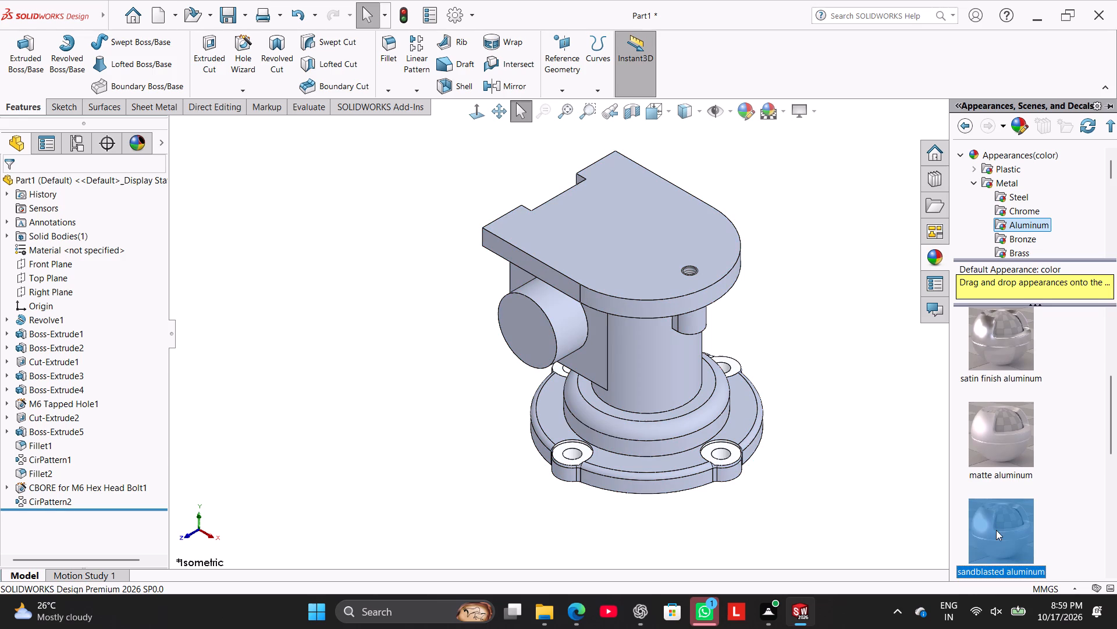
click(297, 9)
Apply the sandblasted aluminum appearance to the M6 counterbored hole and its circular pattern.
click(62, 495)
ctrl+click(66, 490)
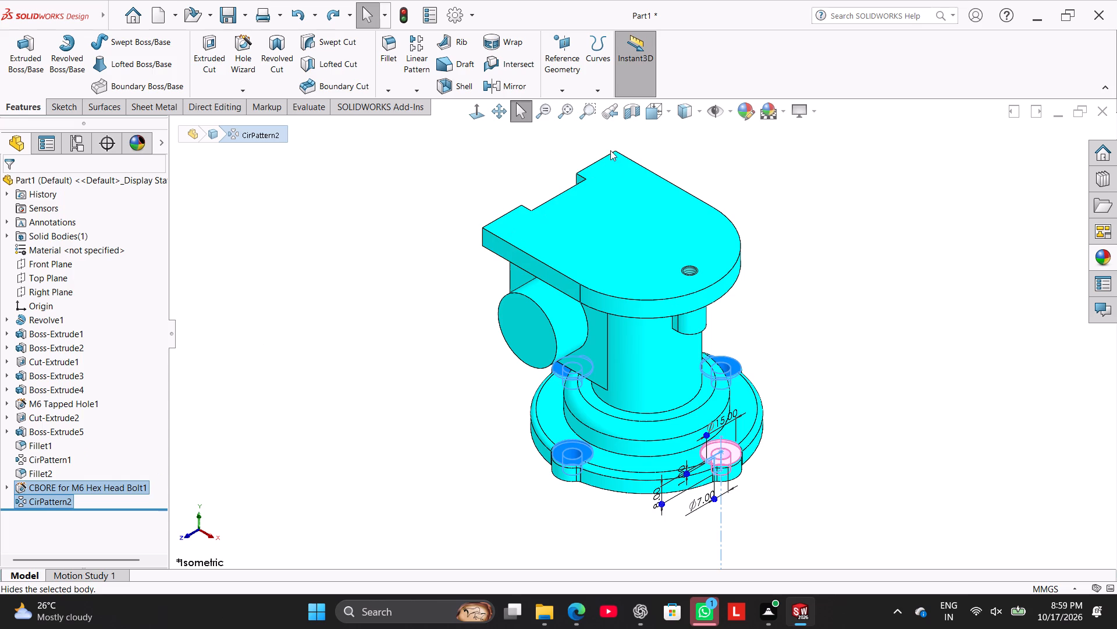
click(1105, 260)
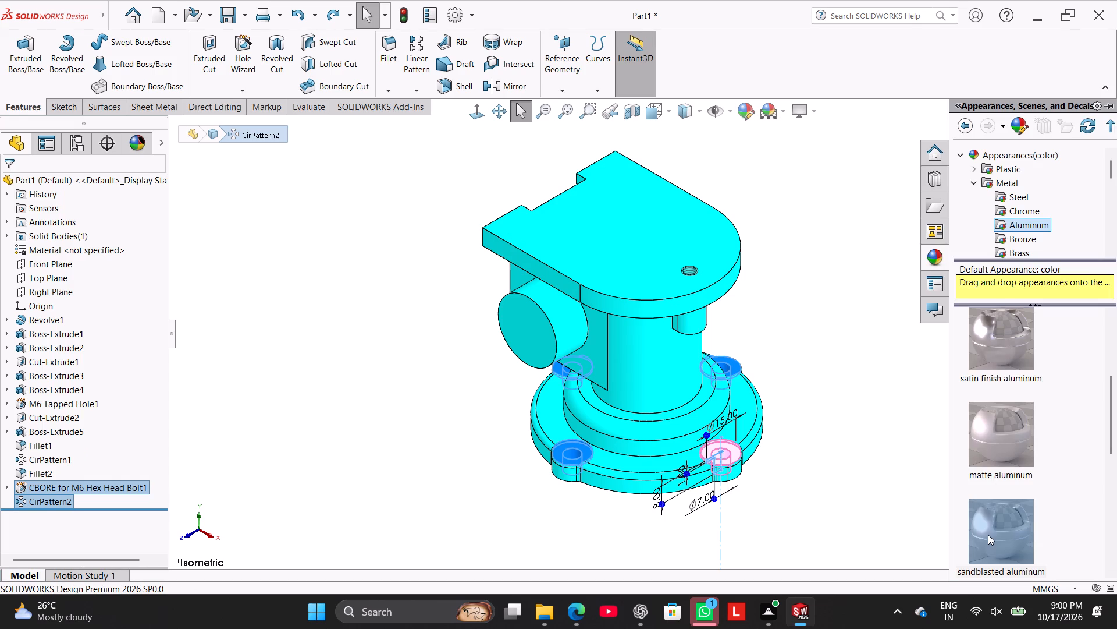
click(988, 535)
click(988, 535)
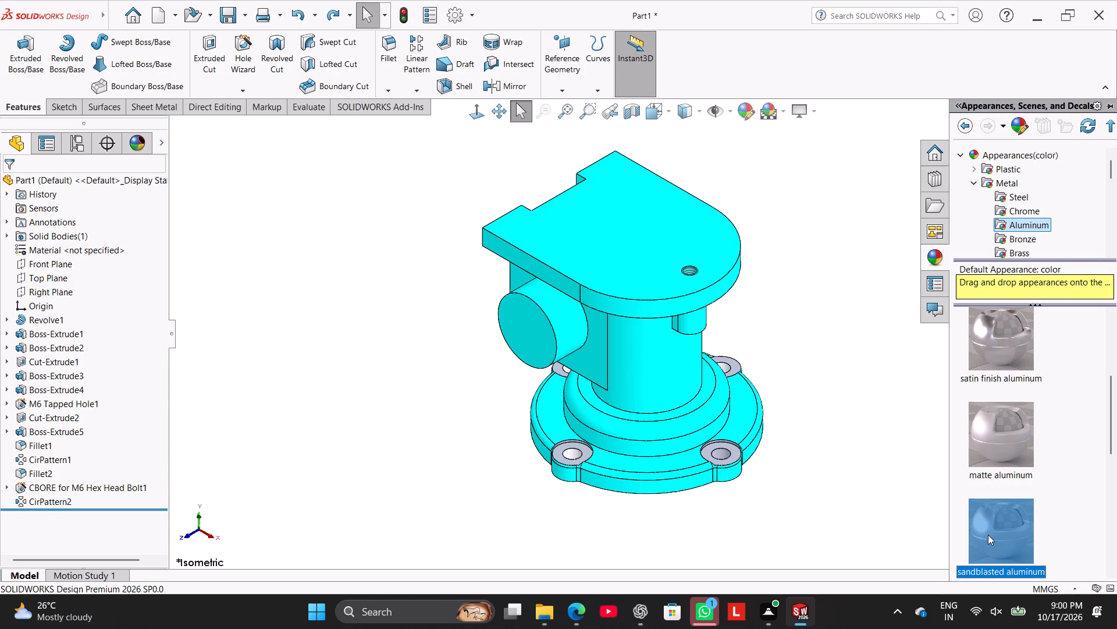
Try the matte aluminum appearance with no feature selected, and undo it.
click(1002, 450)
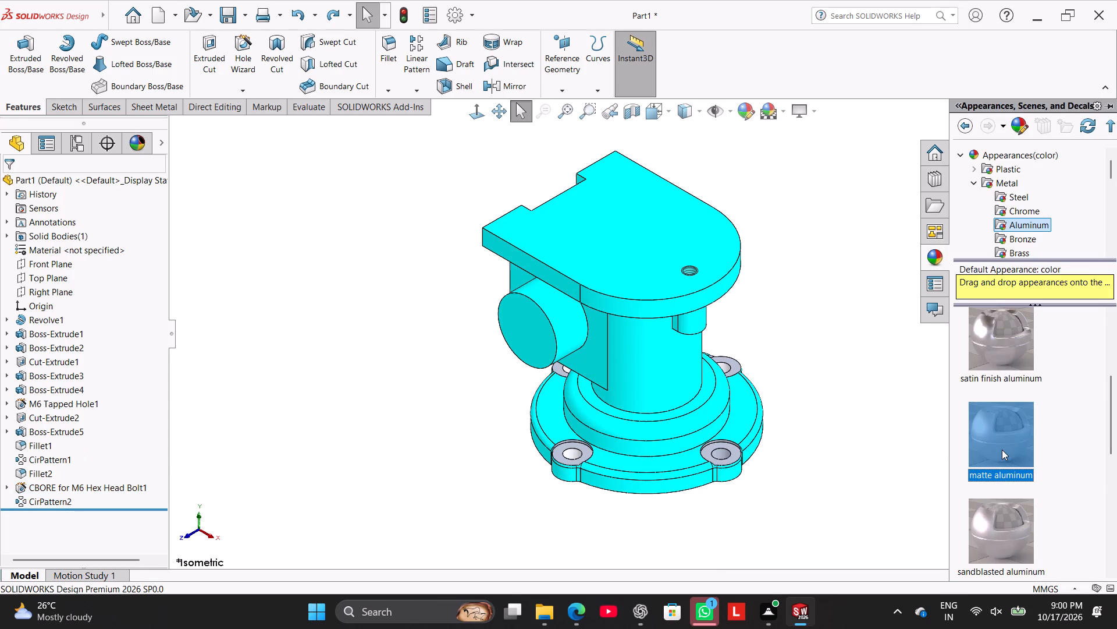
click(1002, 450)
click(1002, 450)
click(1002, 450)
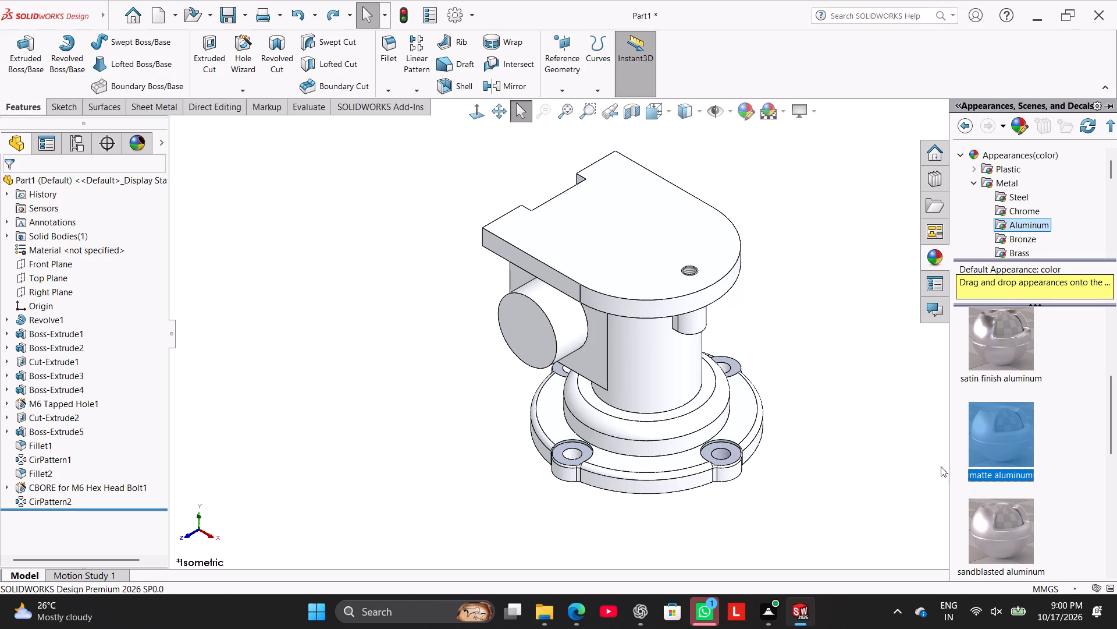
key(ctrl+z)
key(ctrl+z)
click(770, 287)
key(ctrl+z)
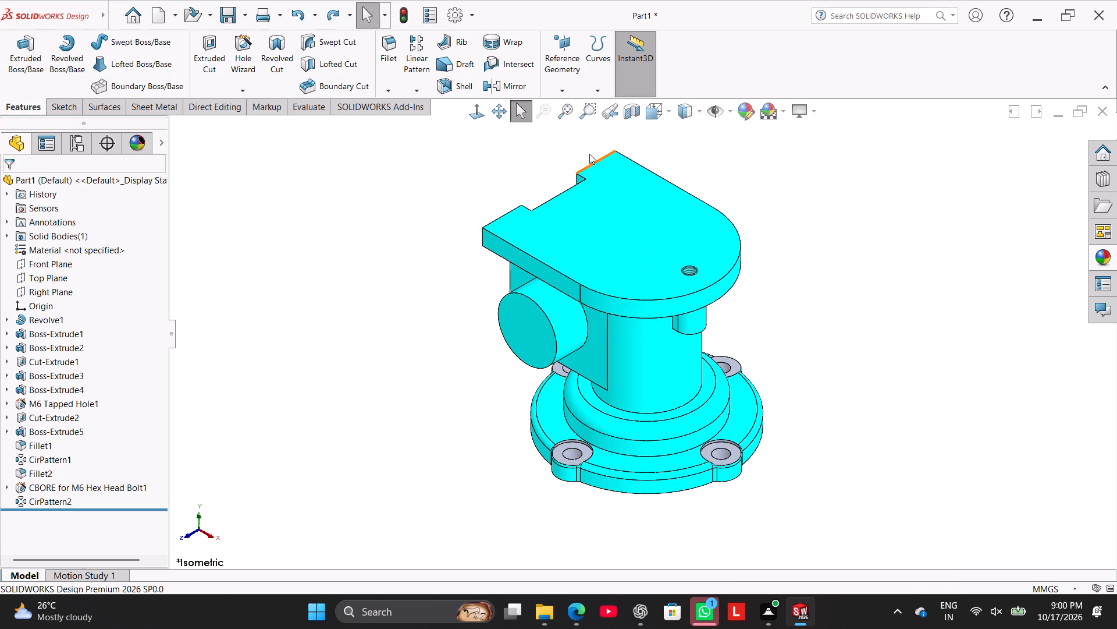
Edit the appearance of the counterbored hole and its circular pattern, comparing matte, satin finish, burnished and cast aluminum before picking sandblasted aluminum.
ctrl+click(60, 499)
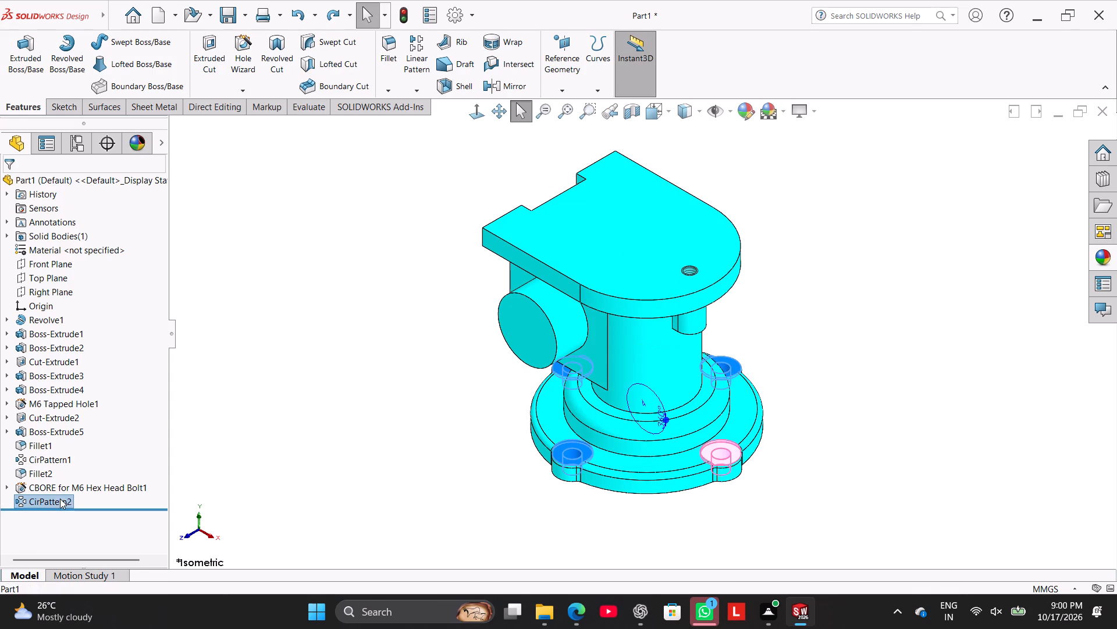
ctrl+click(67, 488)
click(753, 100)
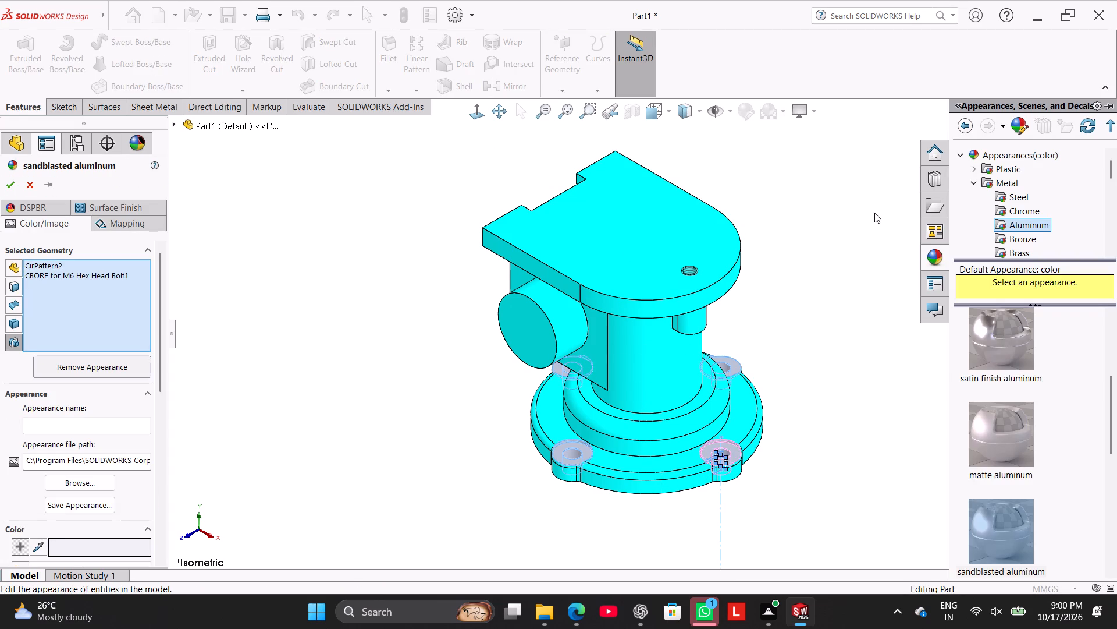
double_click(999, 433)
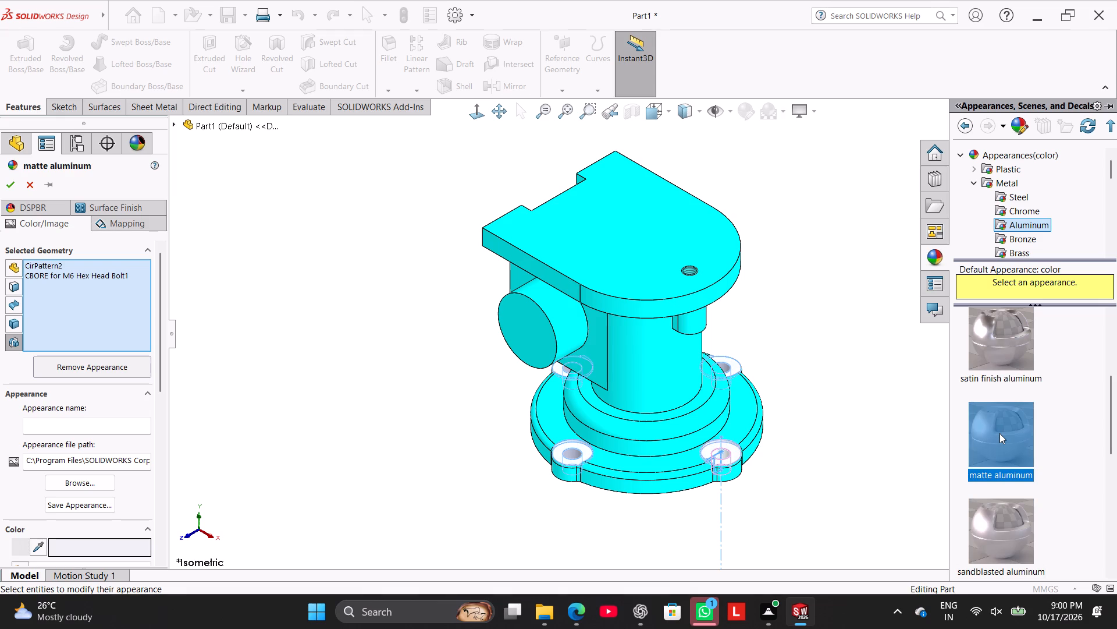
double_click(1008, 356)
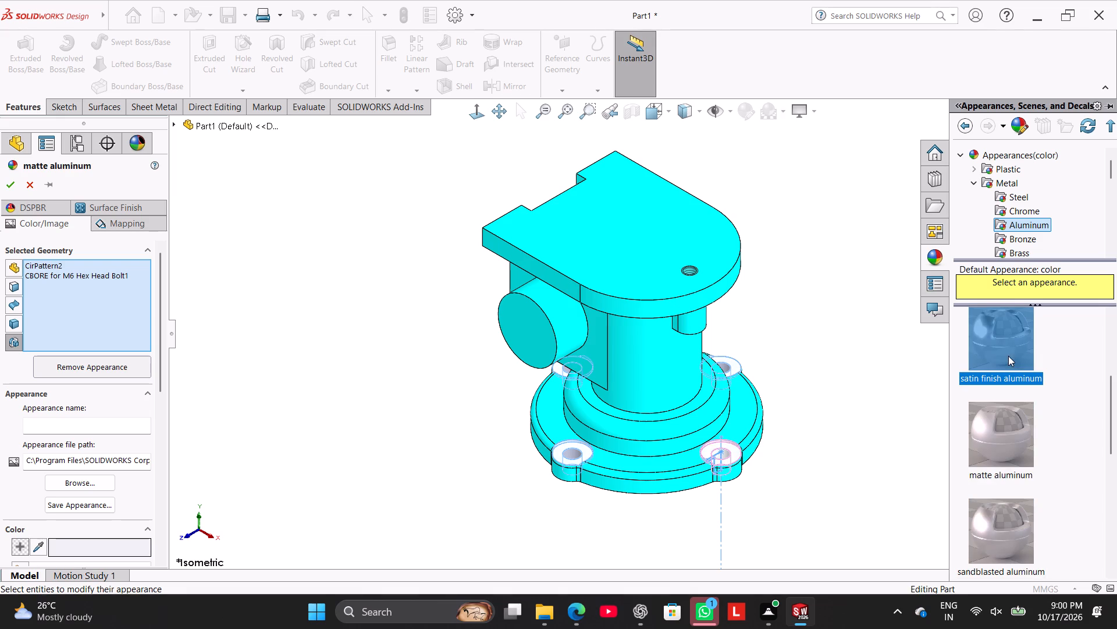
scroll(997, 457, down, 1)
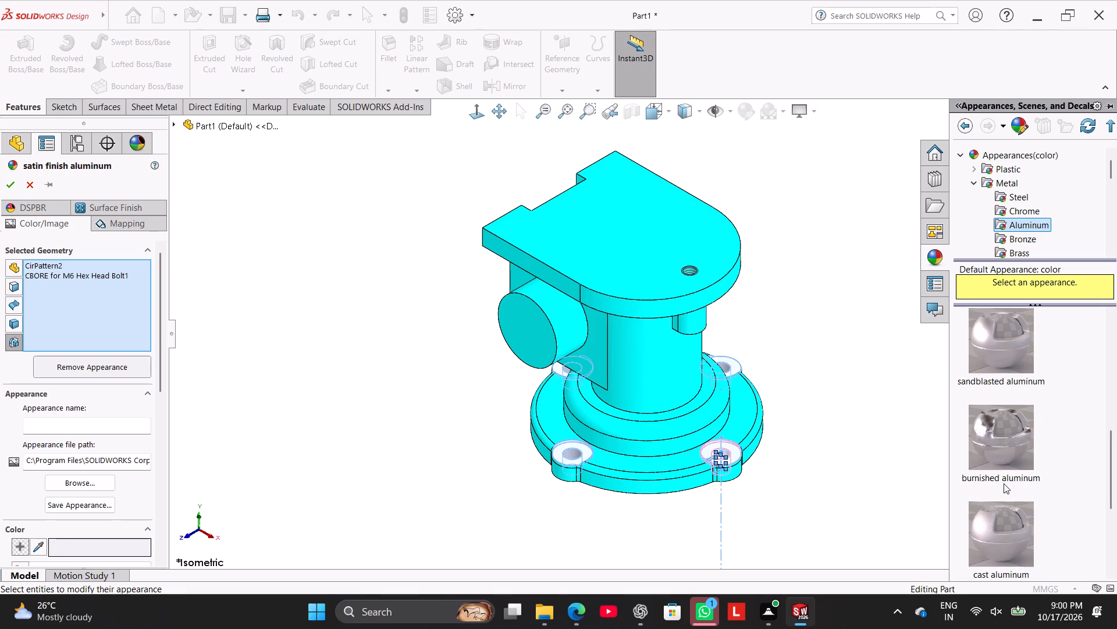
double_click(1005, 473)
double_click(1011, 529)
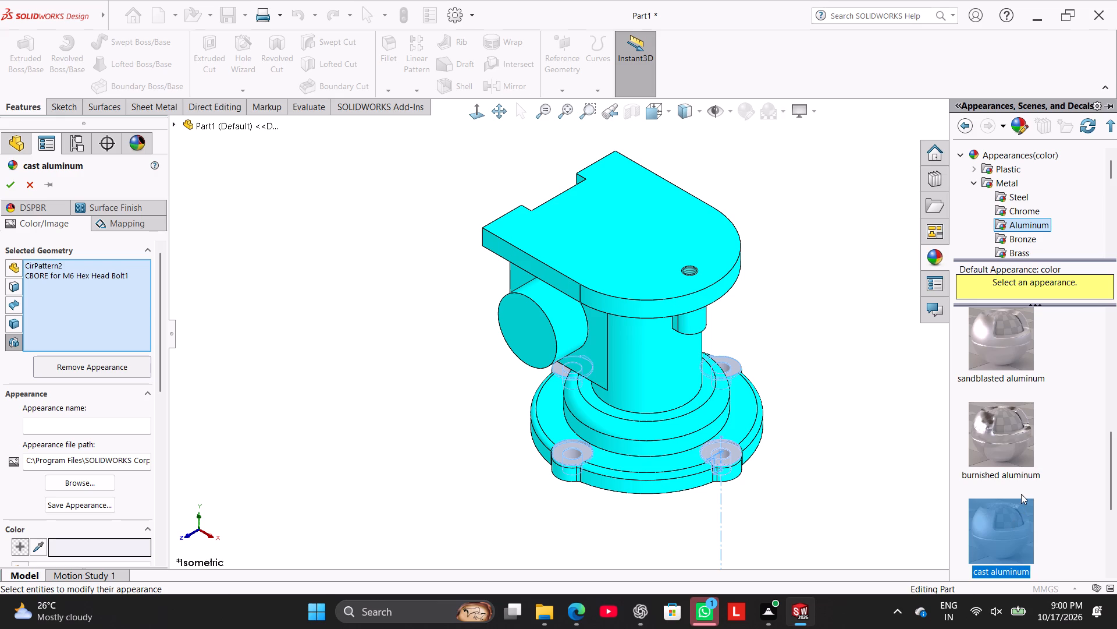
double_click(1033, 355)
double_click(1033, 355)
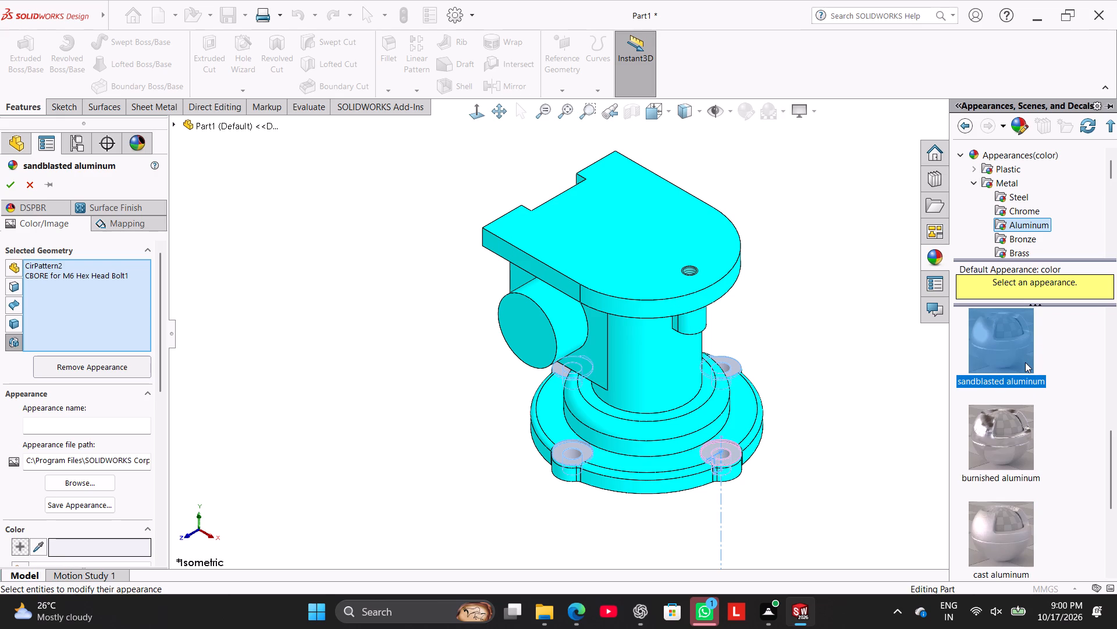
double_click(1024, 362)
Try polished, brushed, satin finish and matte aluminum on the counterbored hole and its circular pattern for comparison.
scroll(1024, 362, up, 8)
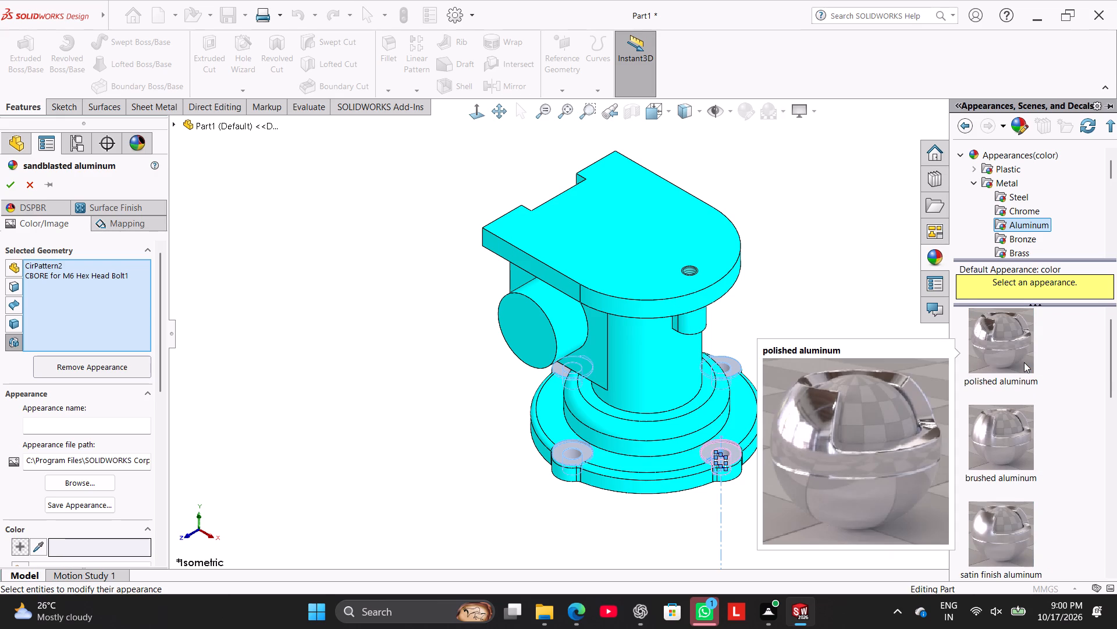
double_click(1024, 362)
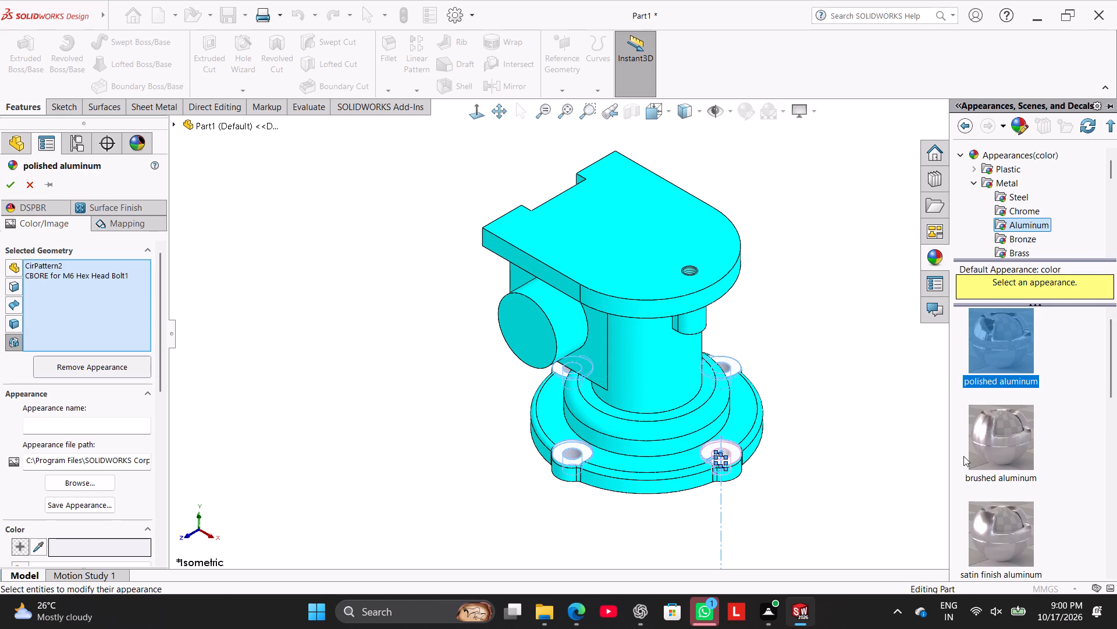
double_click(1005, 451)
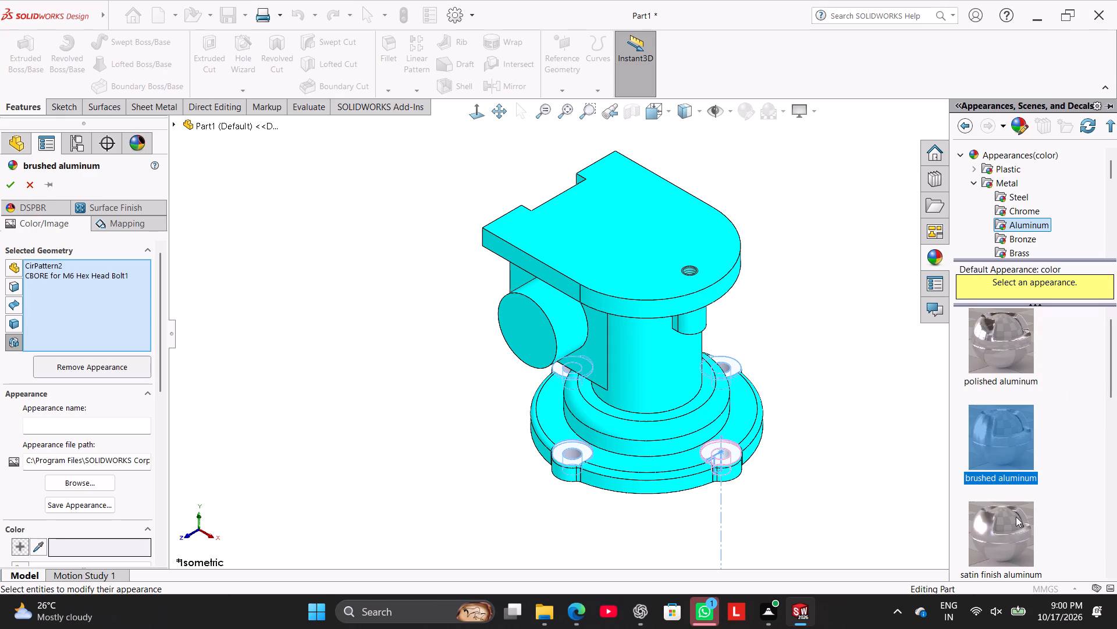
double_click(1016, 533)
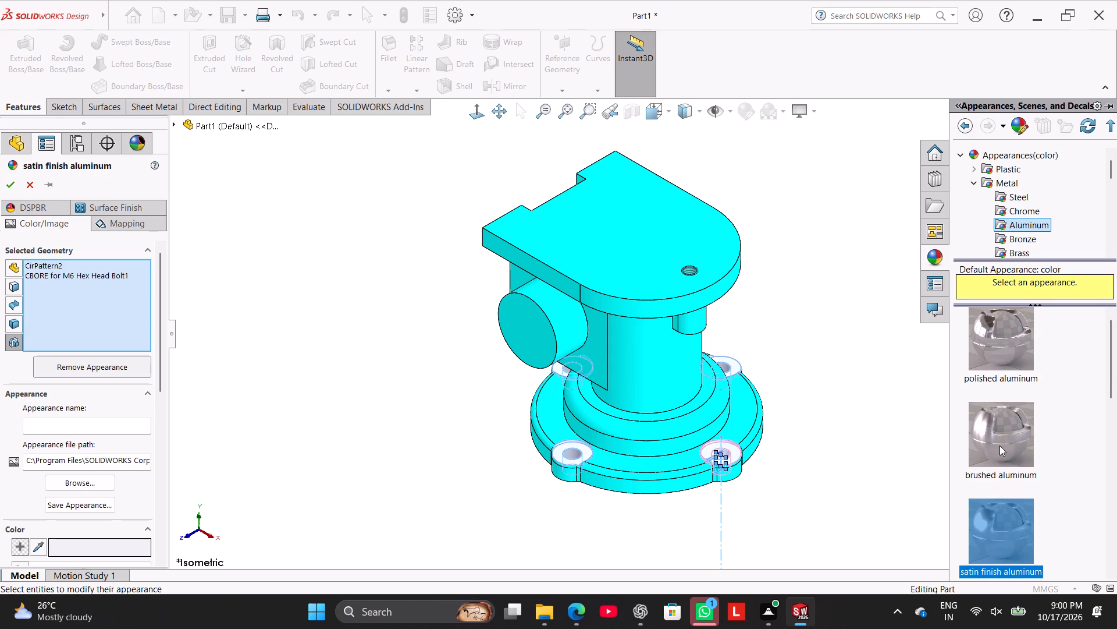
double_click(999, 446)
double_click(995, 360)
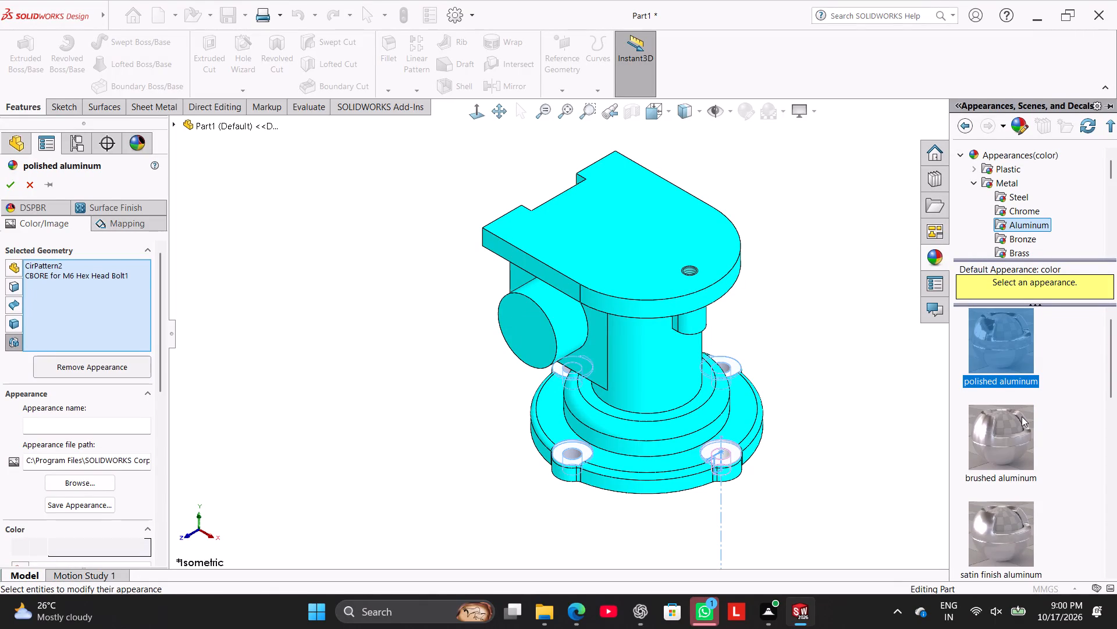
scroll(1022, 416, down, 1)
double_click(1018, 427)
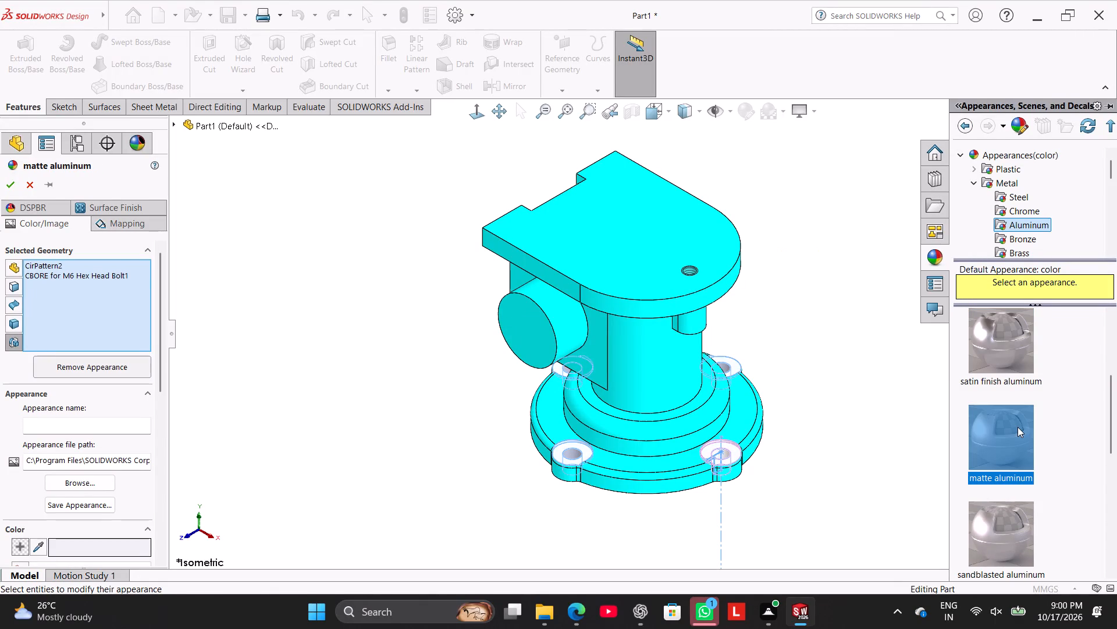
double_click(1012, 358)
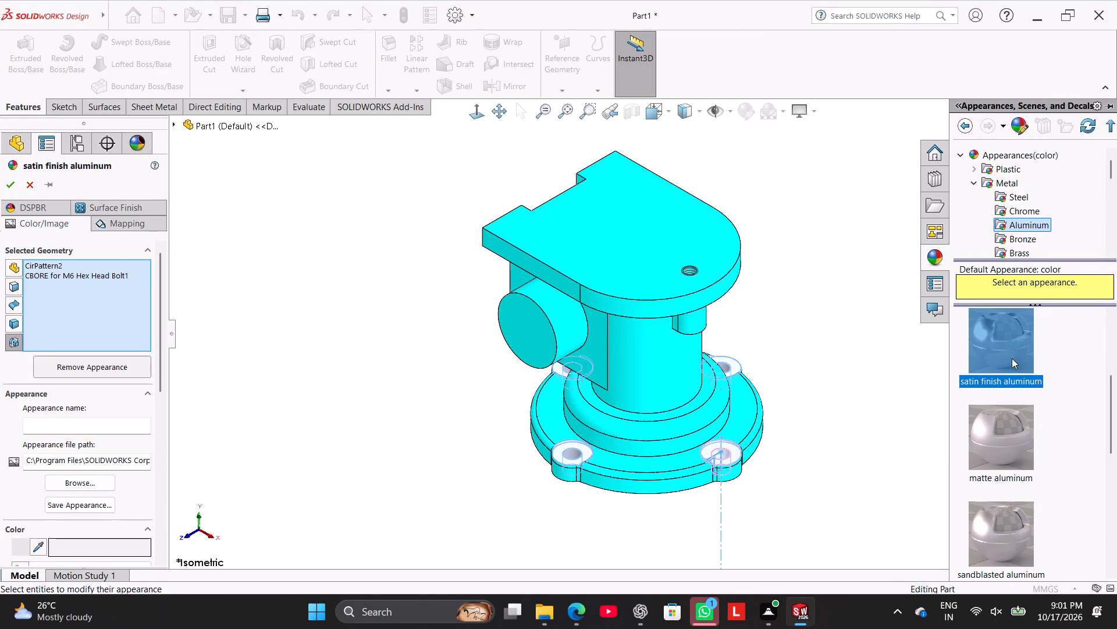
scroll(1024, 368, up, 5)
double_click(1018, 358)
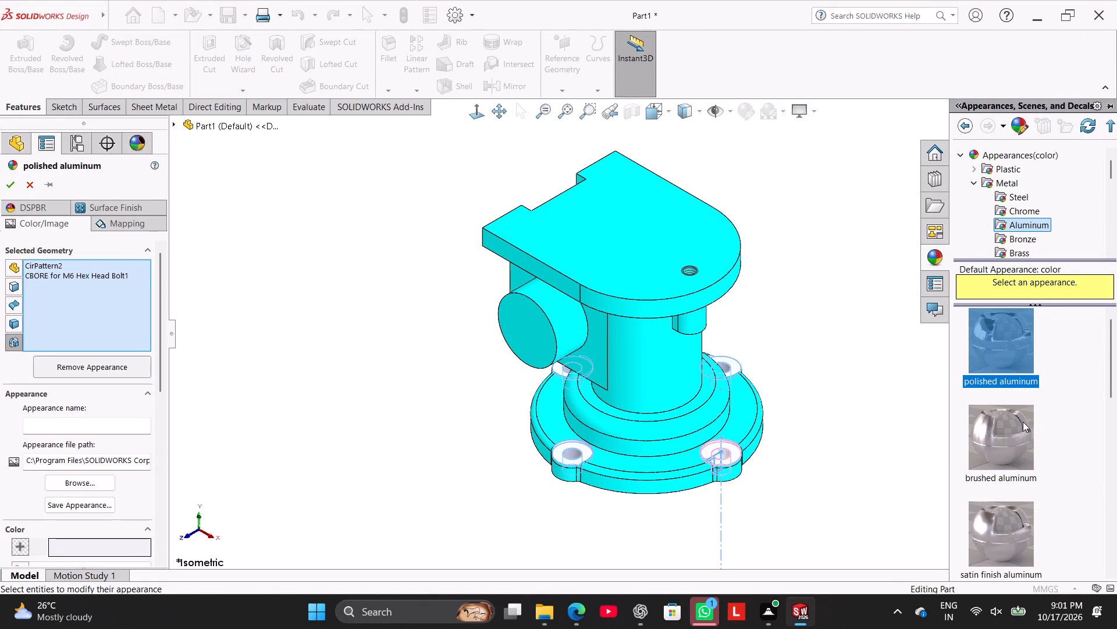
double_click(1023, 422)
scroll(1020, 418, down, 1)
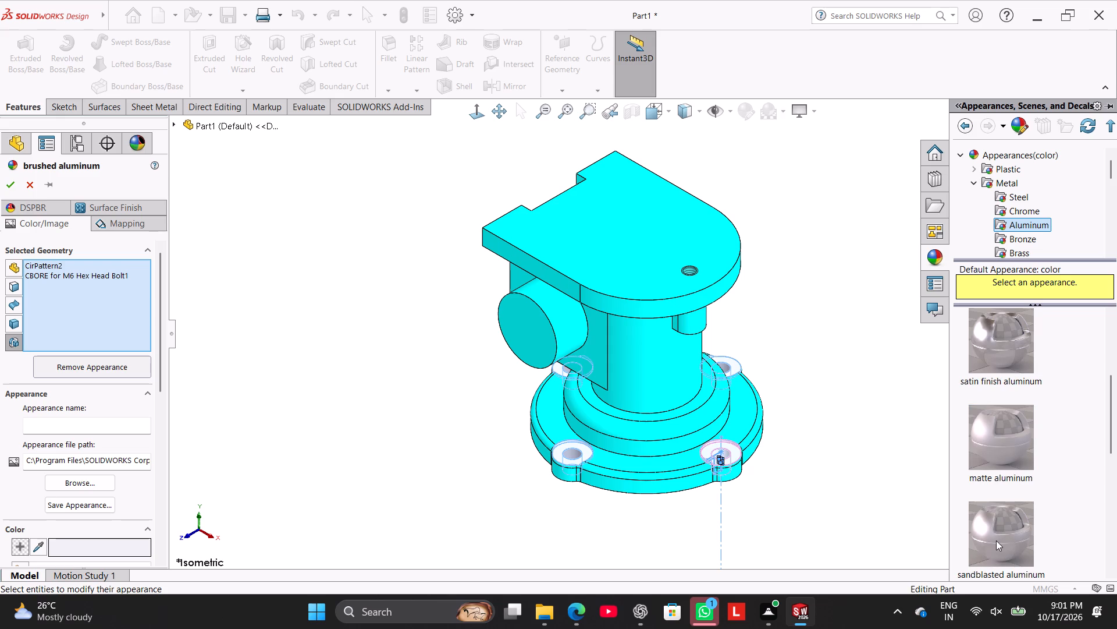
Apply sandblasted aluminum to the counterbored hole and its circular pattern and accept the appearance.
double_click(996, 542)
click(13, 185)
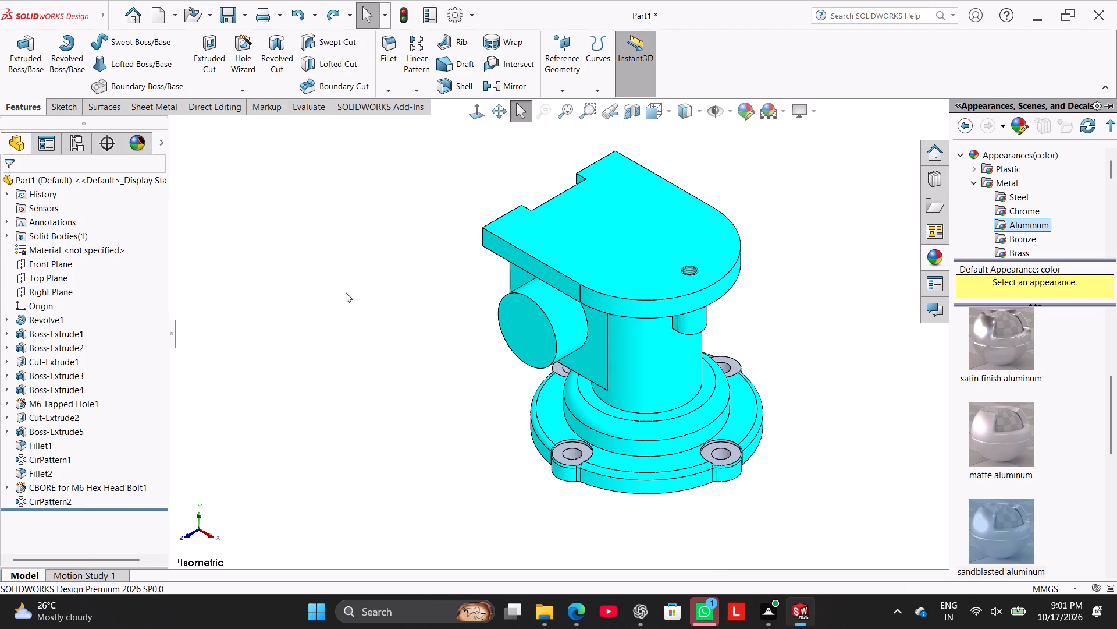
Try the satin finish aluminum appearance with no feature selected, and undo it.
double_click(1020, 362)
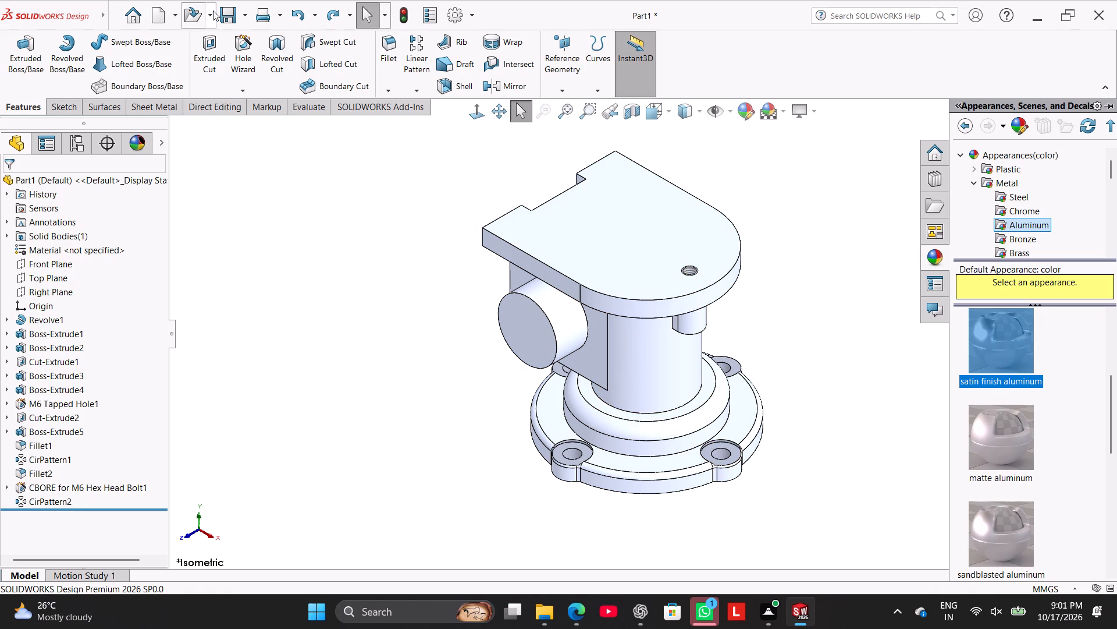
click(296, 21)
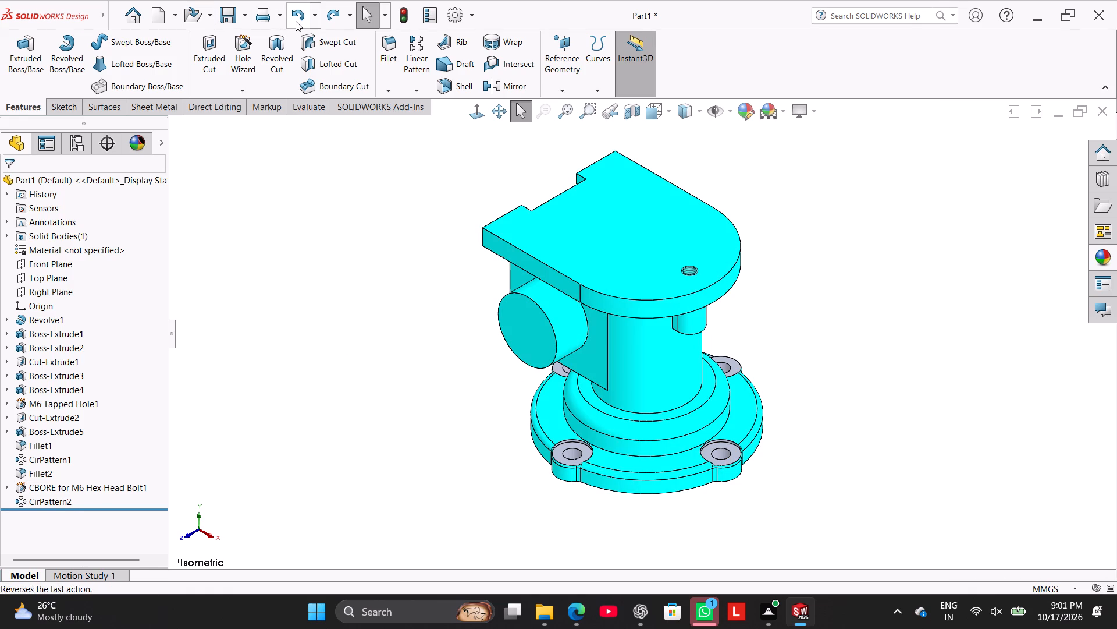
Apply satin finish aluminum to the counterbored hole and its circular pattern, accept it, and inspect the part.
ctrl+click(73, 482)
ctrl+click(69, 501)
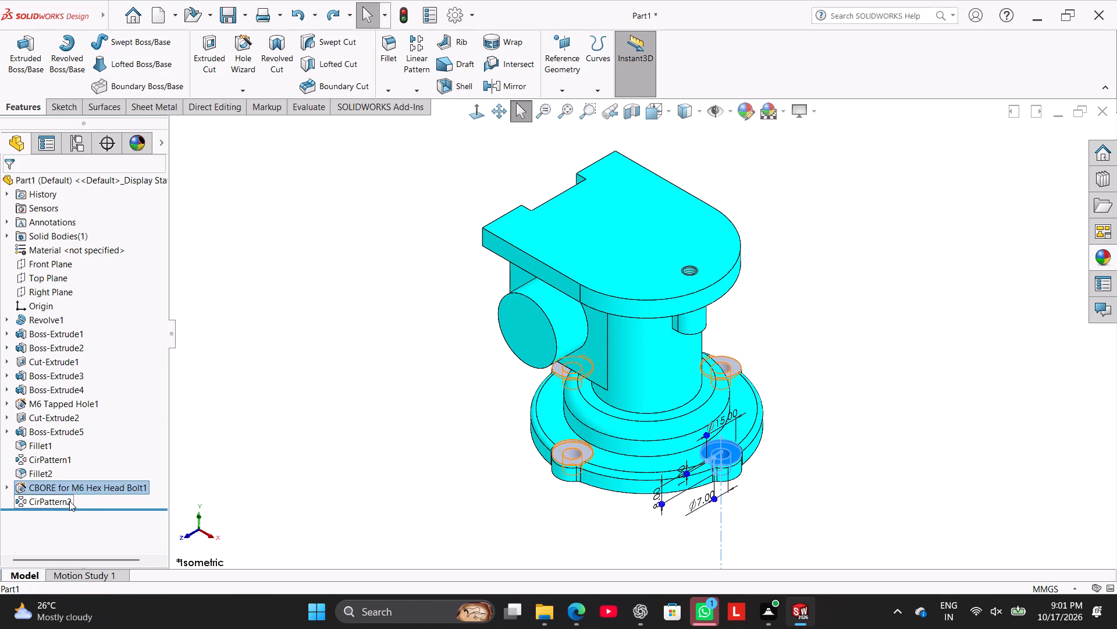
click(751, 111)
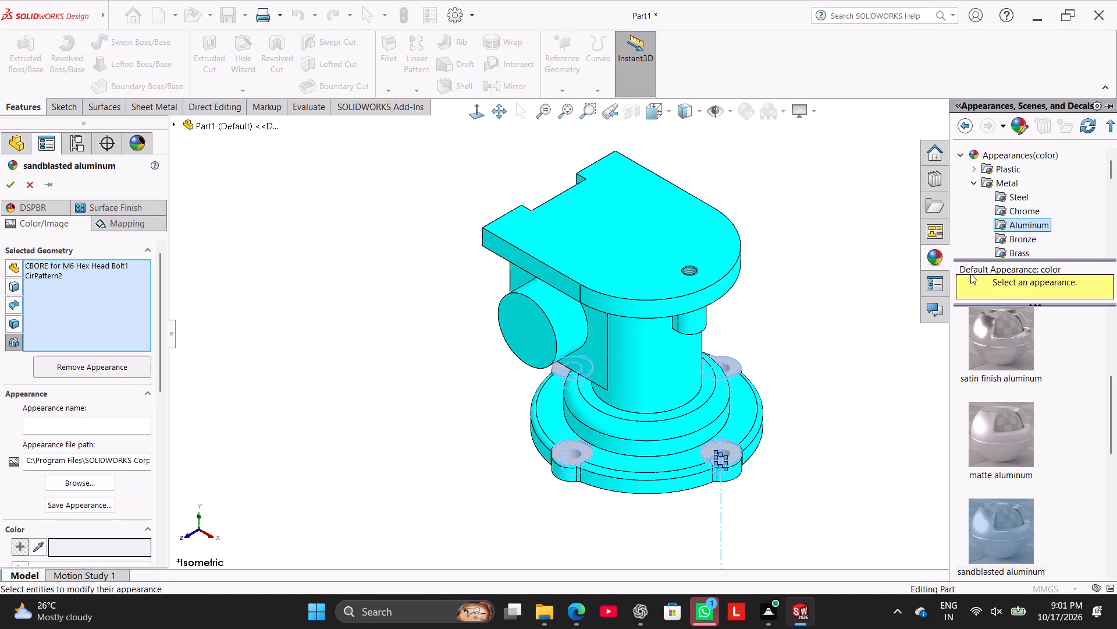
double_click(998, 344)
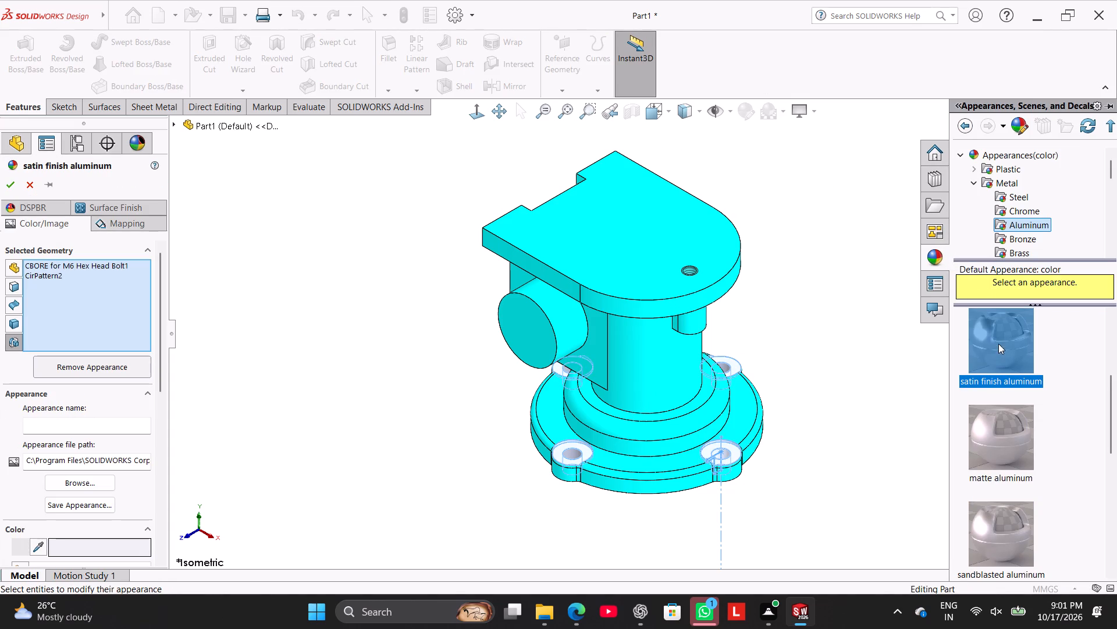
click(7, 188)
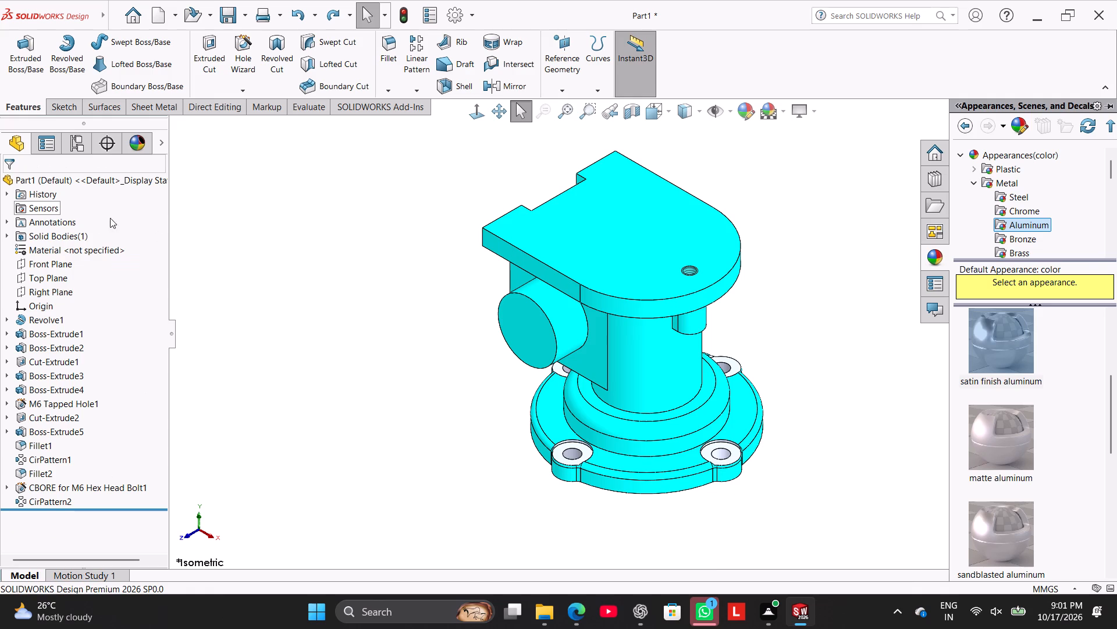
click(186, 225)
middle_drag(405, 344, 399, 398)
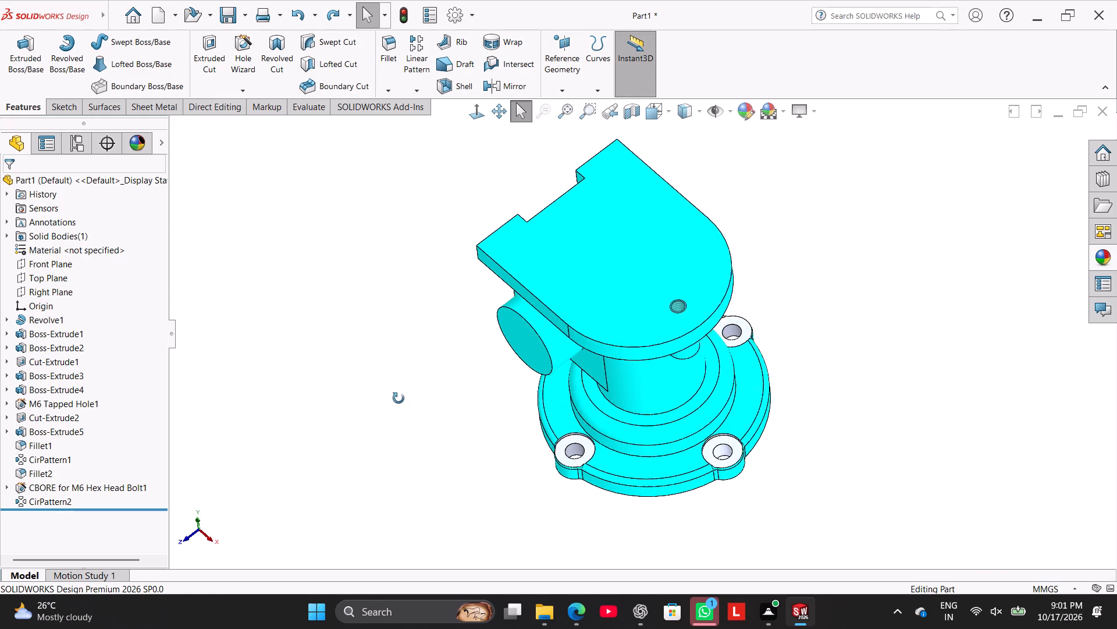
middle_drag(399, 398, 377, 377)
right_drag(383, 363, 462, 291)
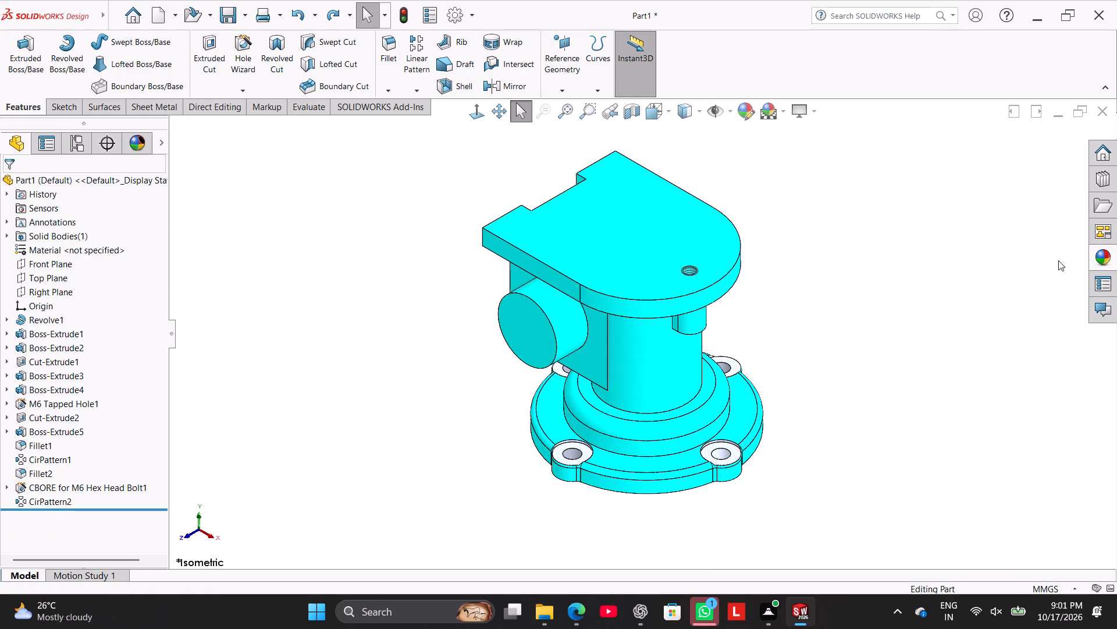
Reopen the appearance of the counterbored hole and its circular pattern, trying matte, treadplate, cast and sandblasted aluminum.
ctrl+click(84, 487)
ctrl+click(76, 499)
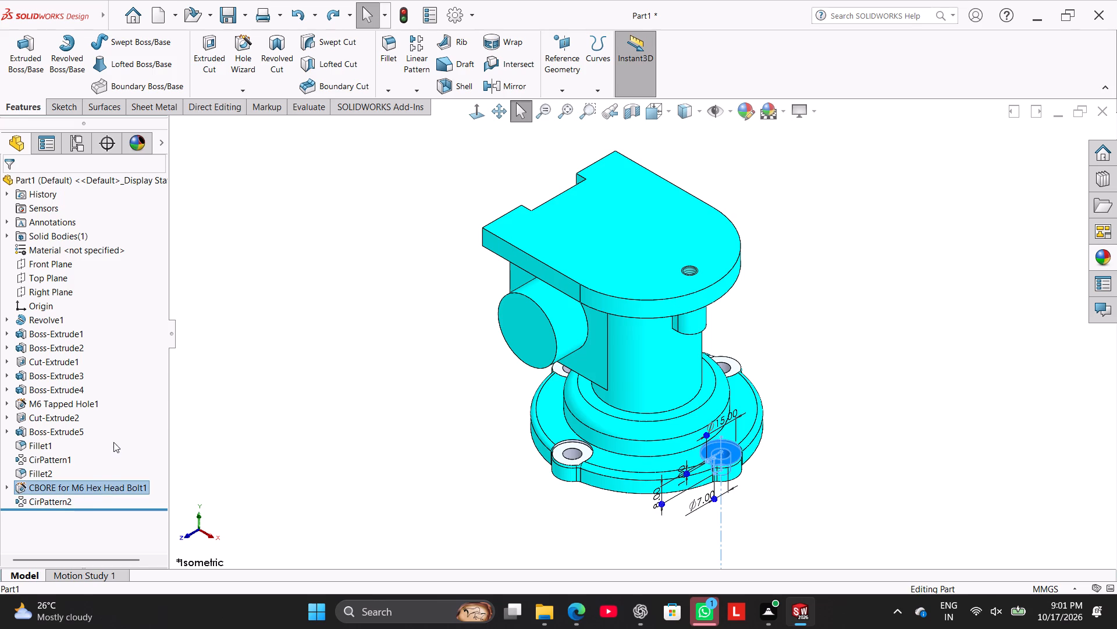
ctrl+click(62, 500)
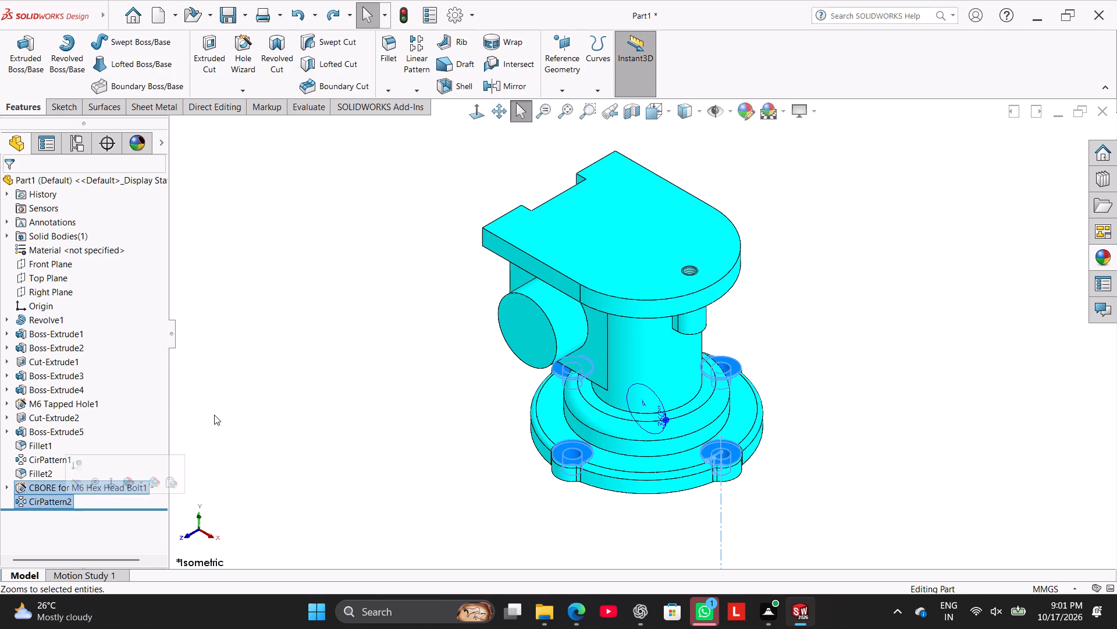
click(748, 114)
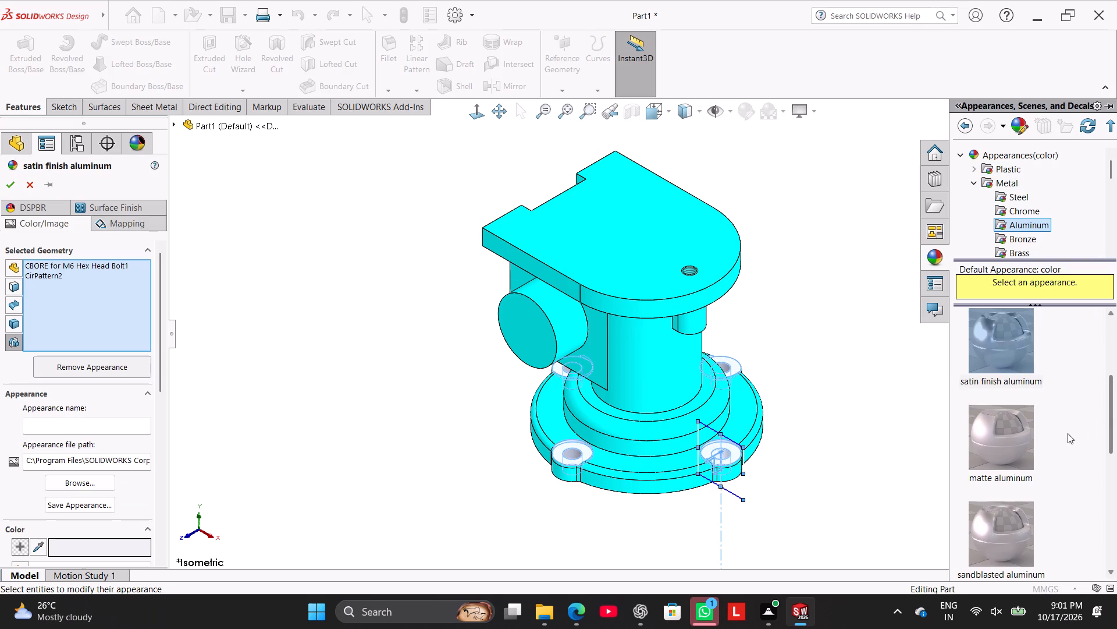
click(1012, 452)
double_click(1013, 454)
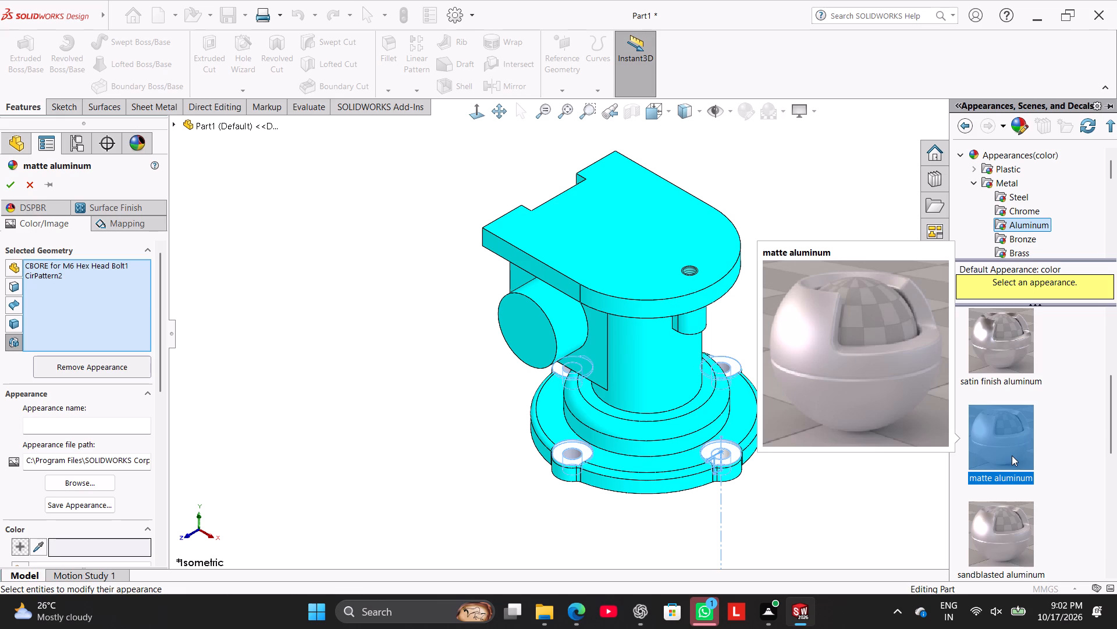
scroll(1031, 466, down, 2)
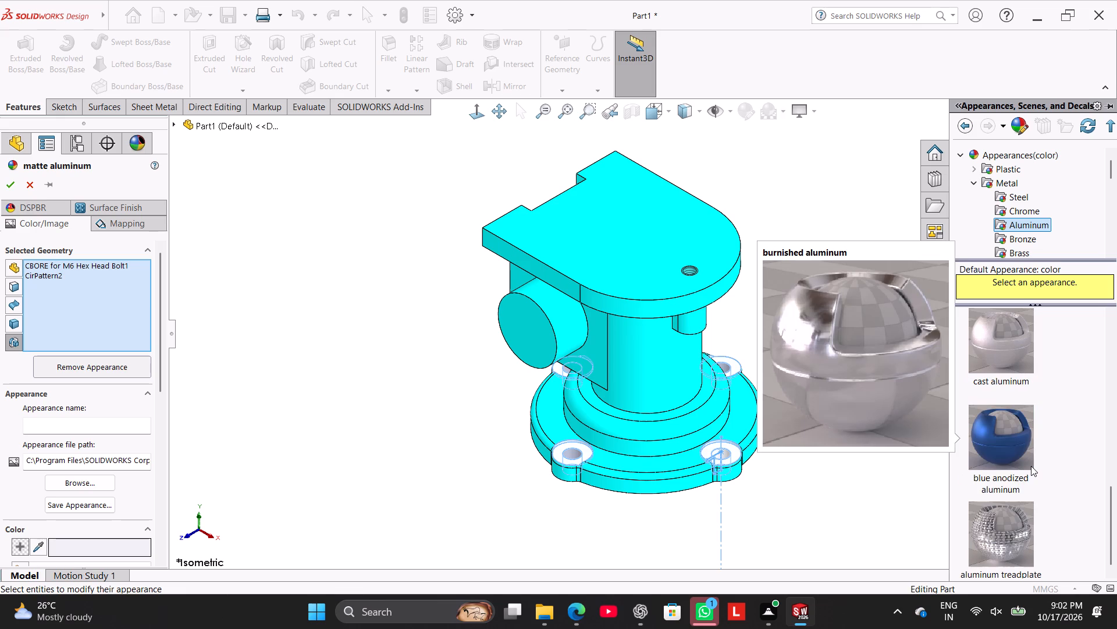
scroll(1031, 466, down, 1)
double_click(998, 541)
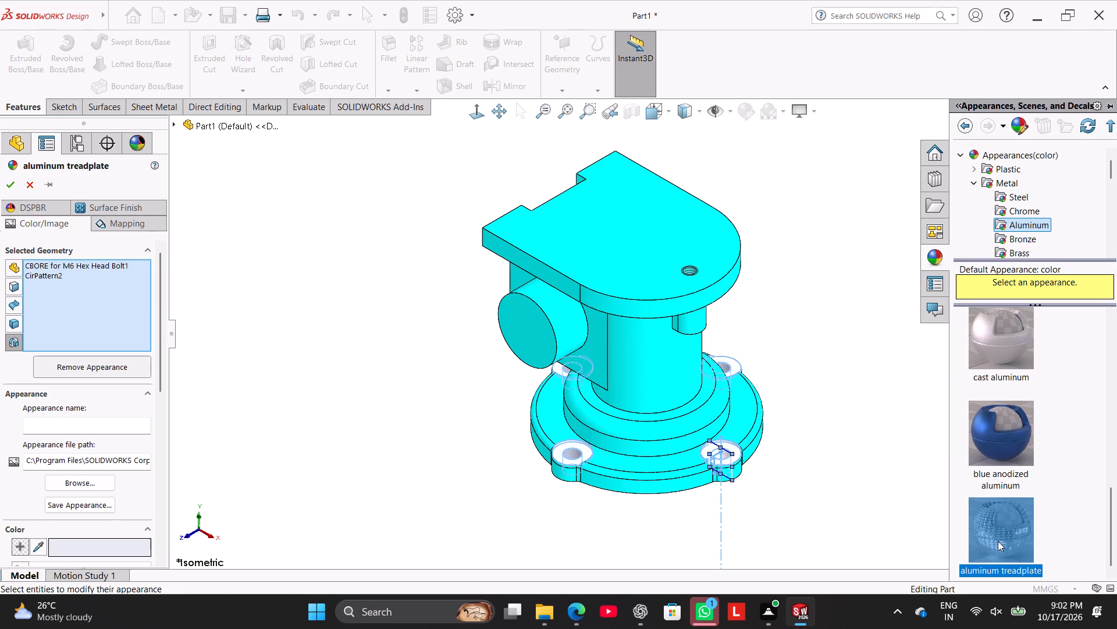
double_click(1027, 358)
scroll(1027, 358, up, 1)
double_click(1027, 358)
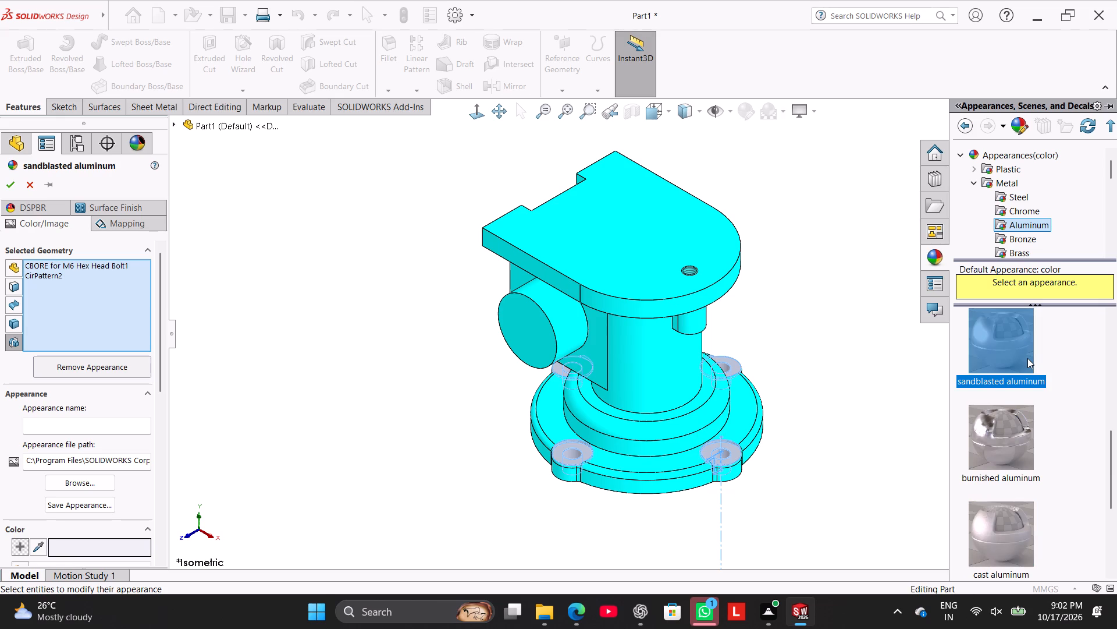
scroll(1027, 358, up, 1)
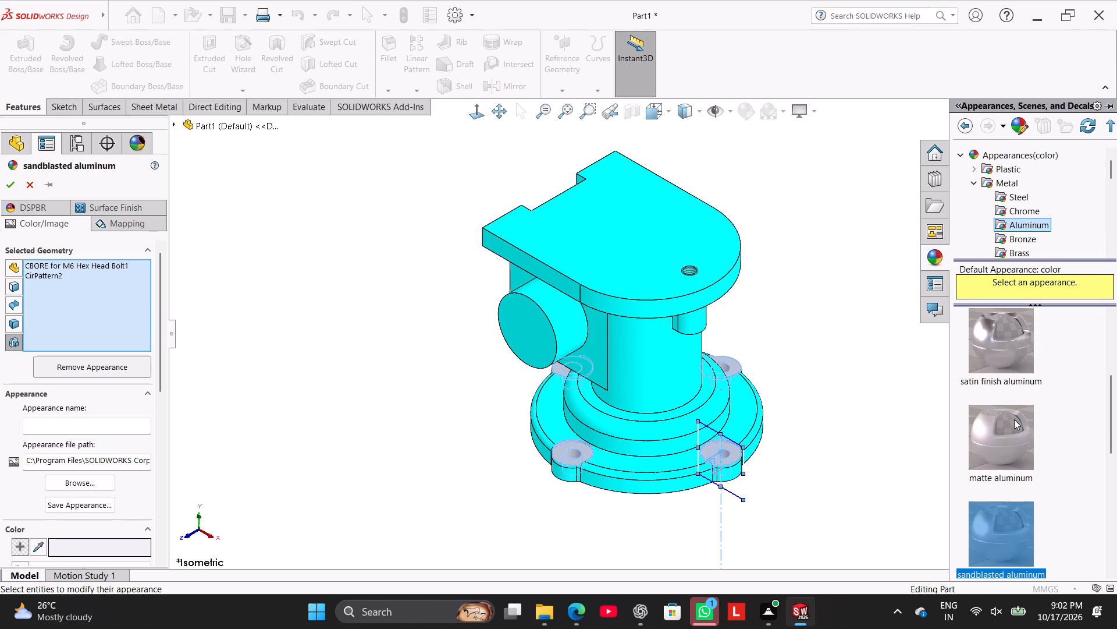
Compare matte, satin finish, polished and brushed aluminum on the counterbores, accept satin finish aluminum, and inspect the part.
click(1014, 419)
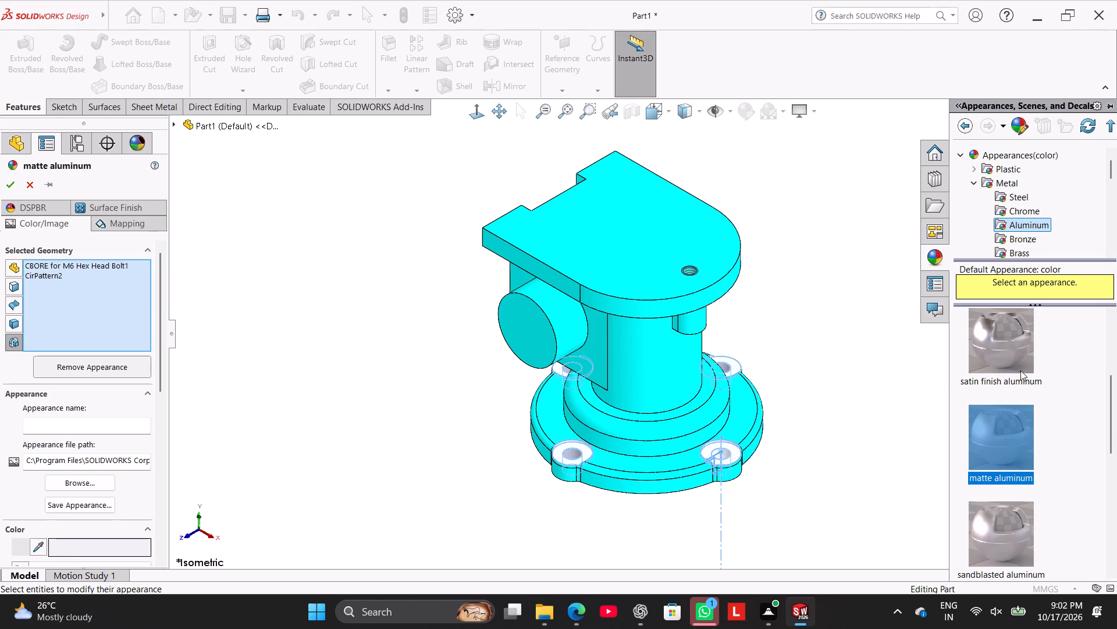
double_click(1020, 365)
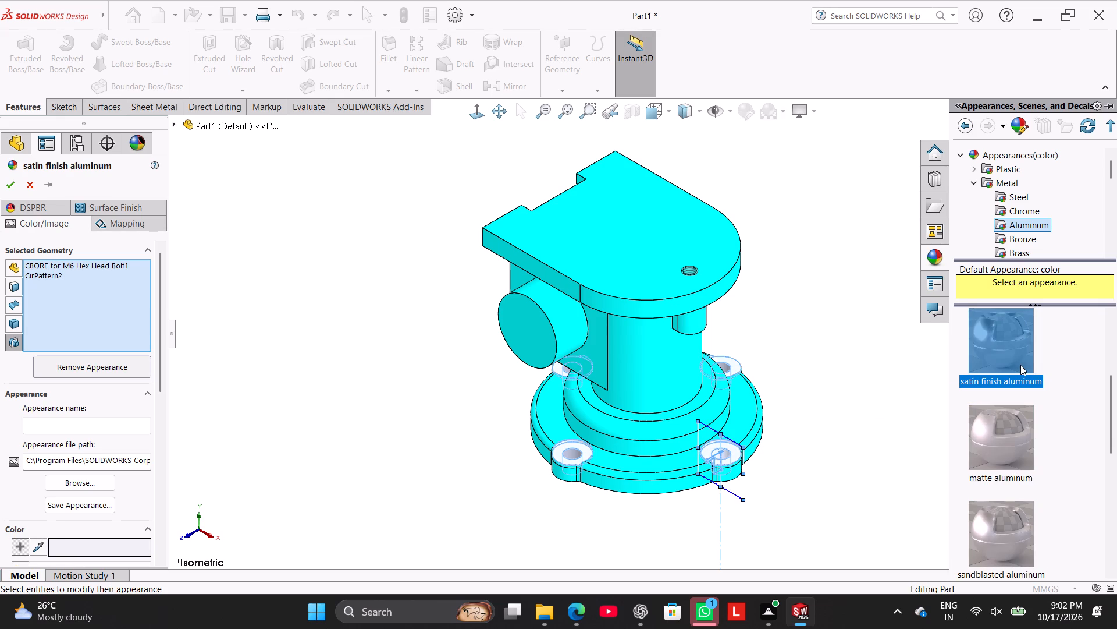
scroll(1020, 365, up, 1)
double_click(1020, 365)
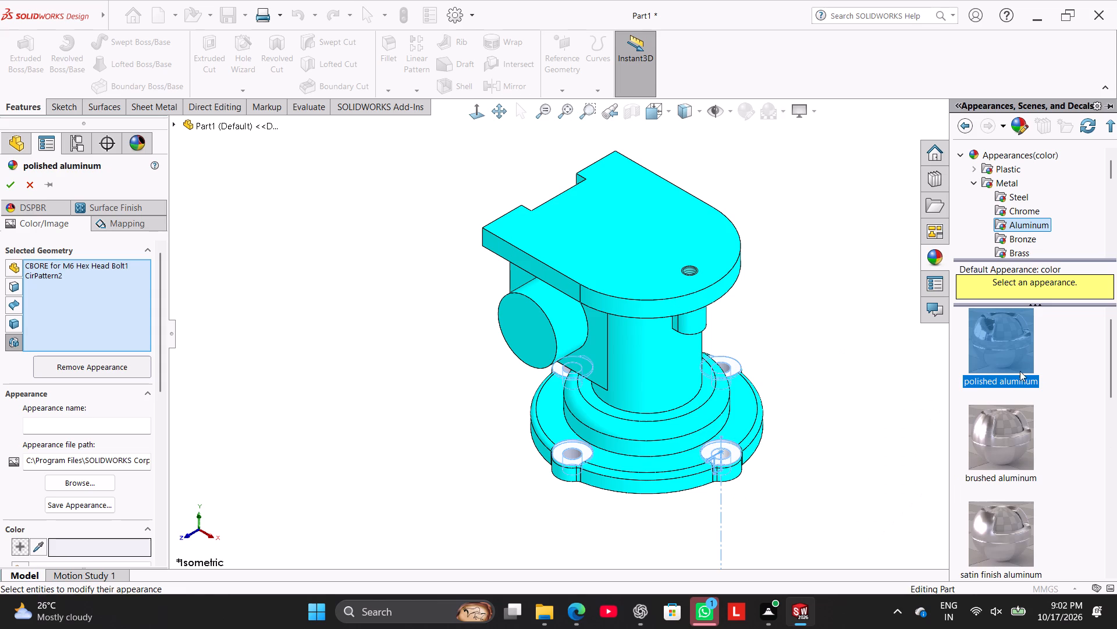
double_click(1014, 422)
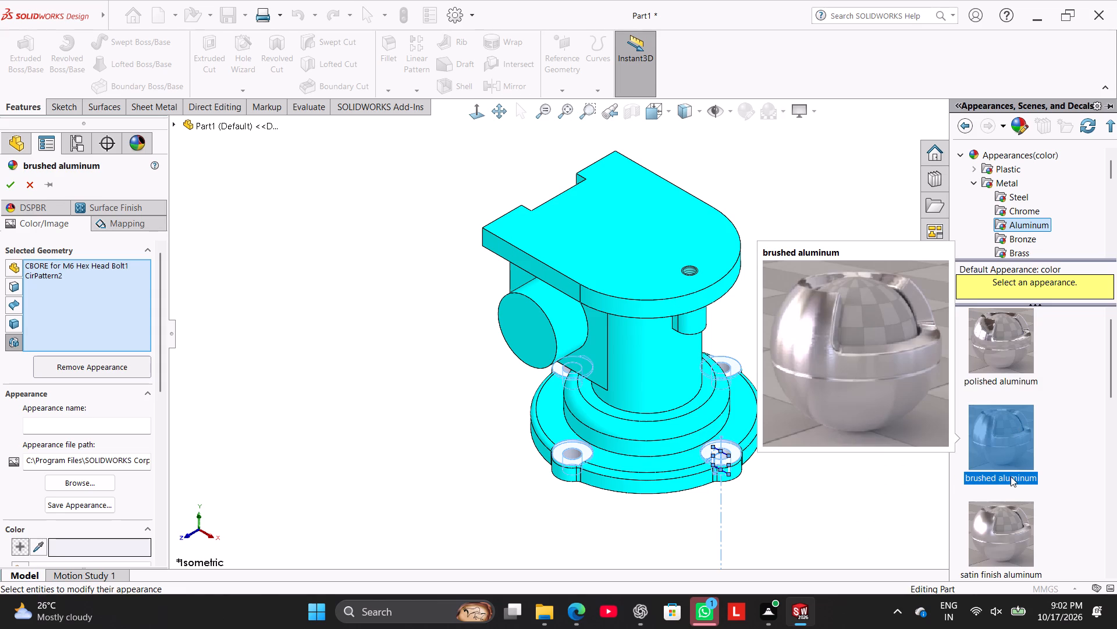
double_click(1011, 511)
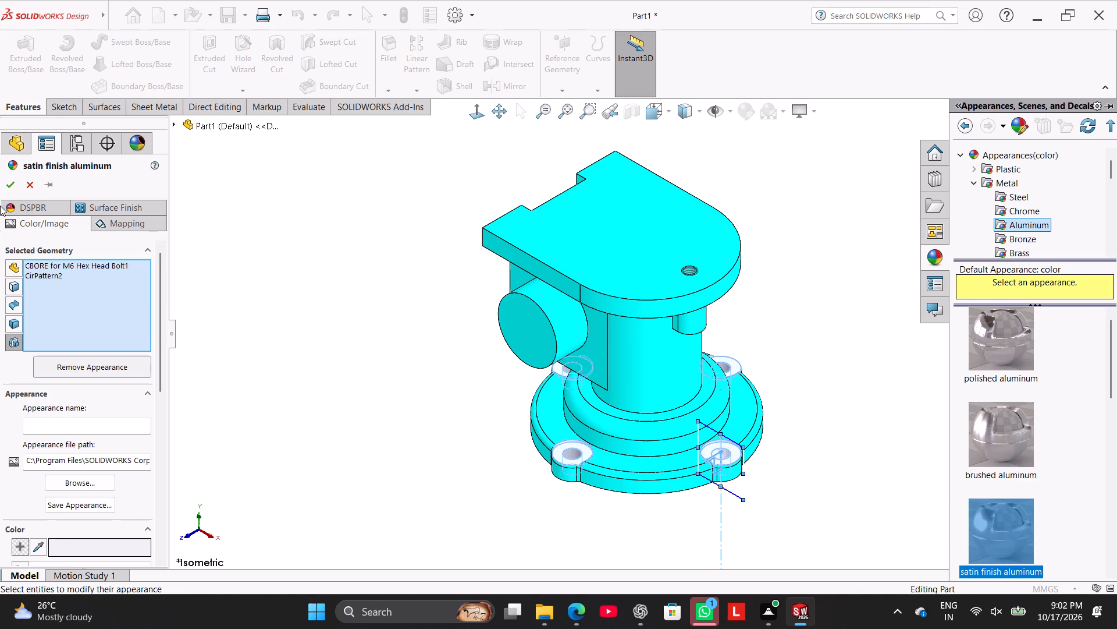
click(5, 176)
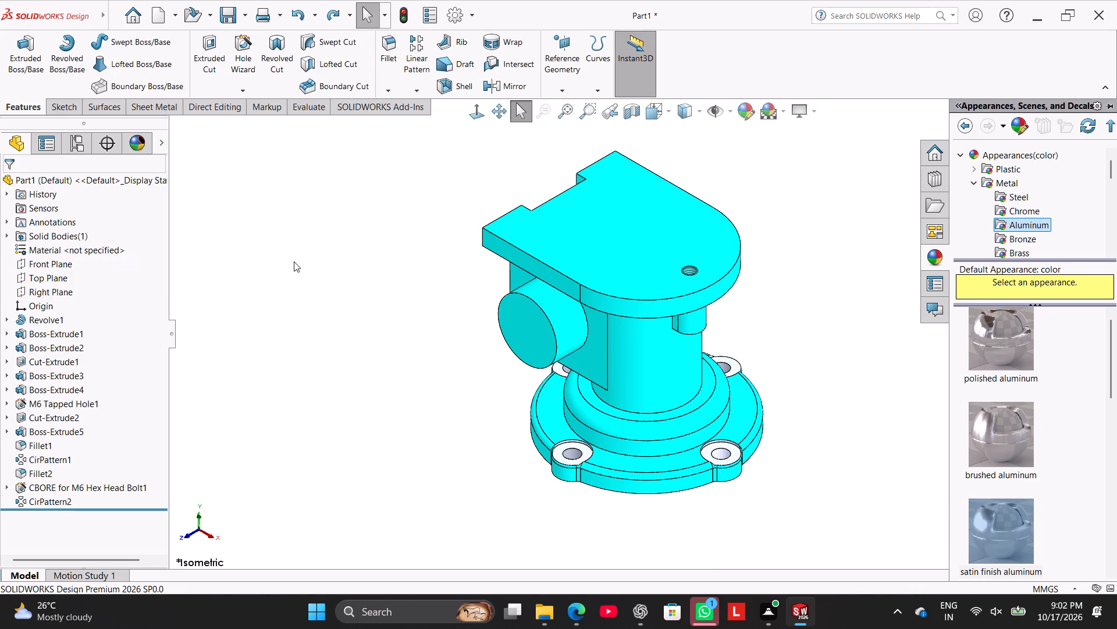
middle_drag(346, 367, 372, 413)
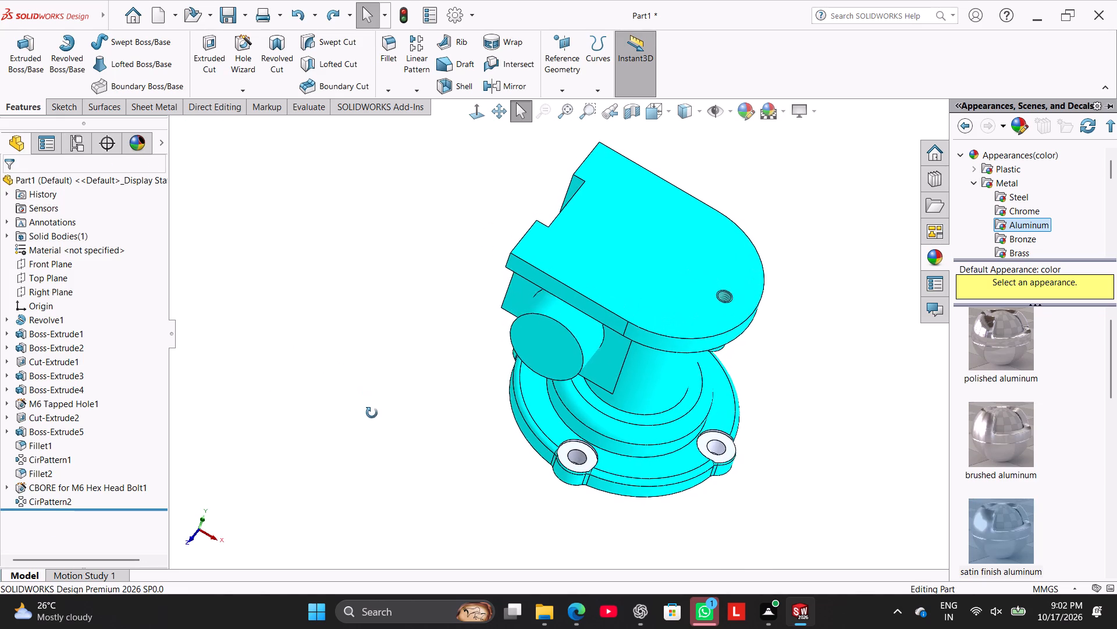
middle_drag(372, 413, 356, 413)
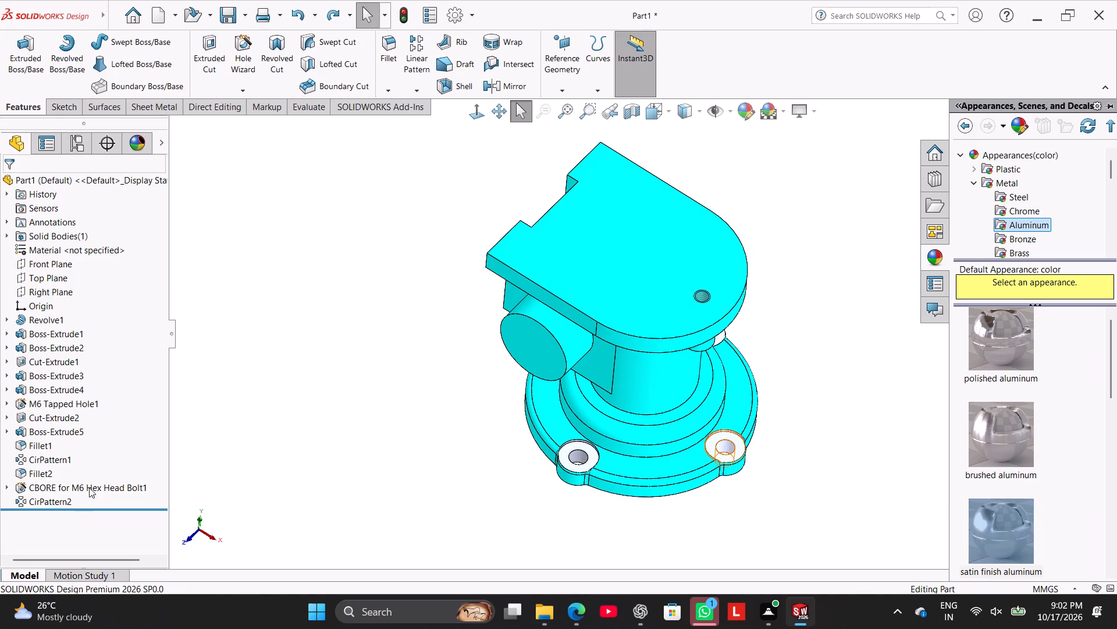
Apply polished aluminum to the counterbored hole and its circular pattern, accept it, and inspect the part.
click(92, 480)
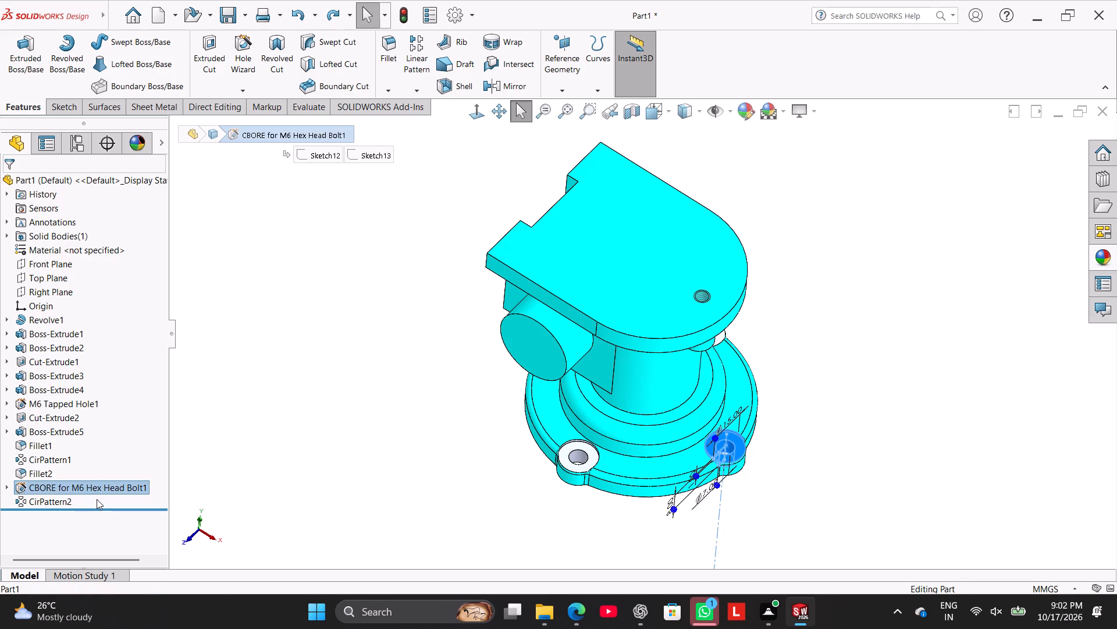
ctrl+click(97, 499)
ctrl+click(87, 500)
ctrl+click(59, 501)
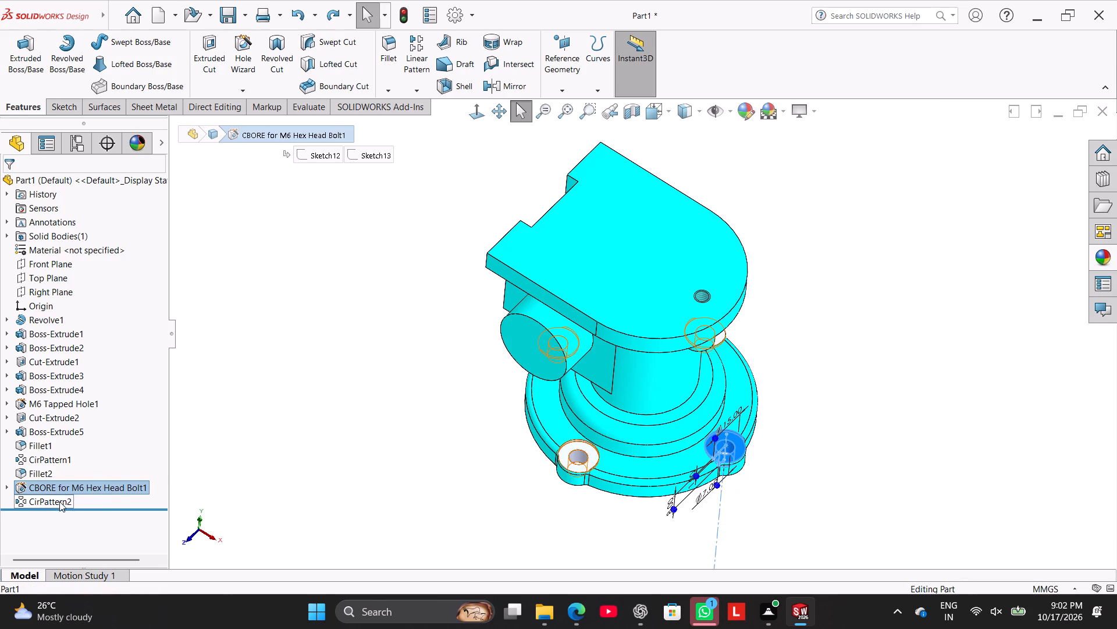
click(753, 119)
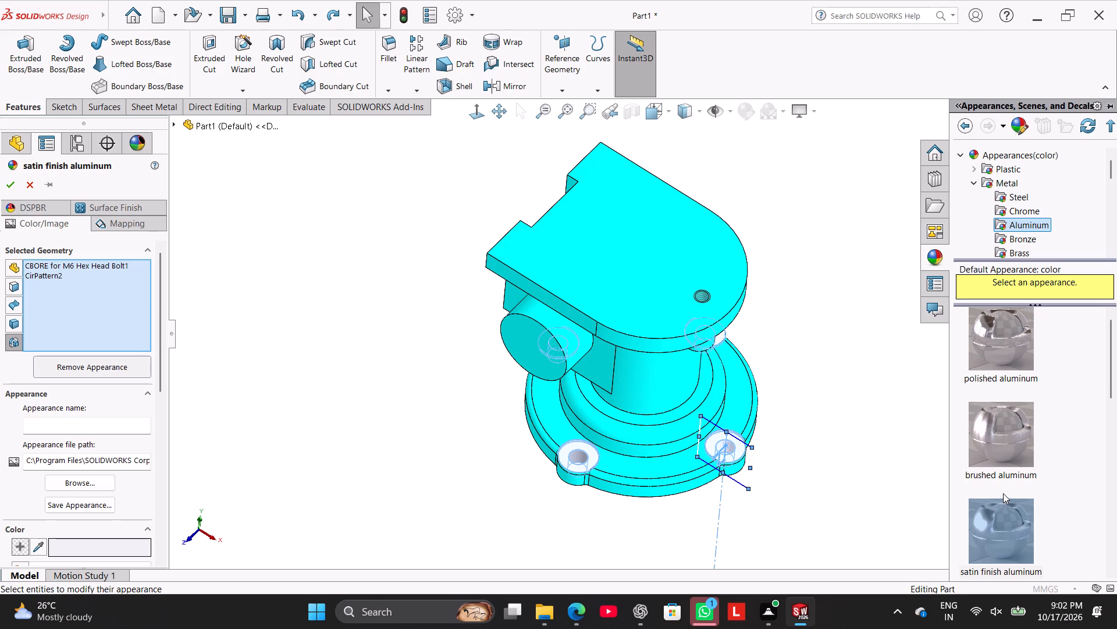
scroll(1003, 493, down, 1)
double_click(1009, 368)
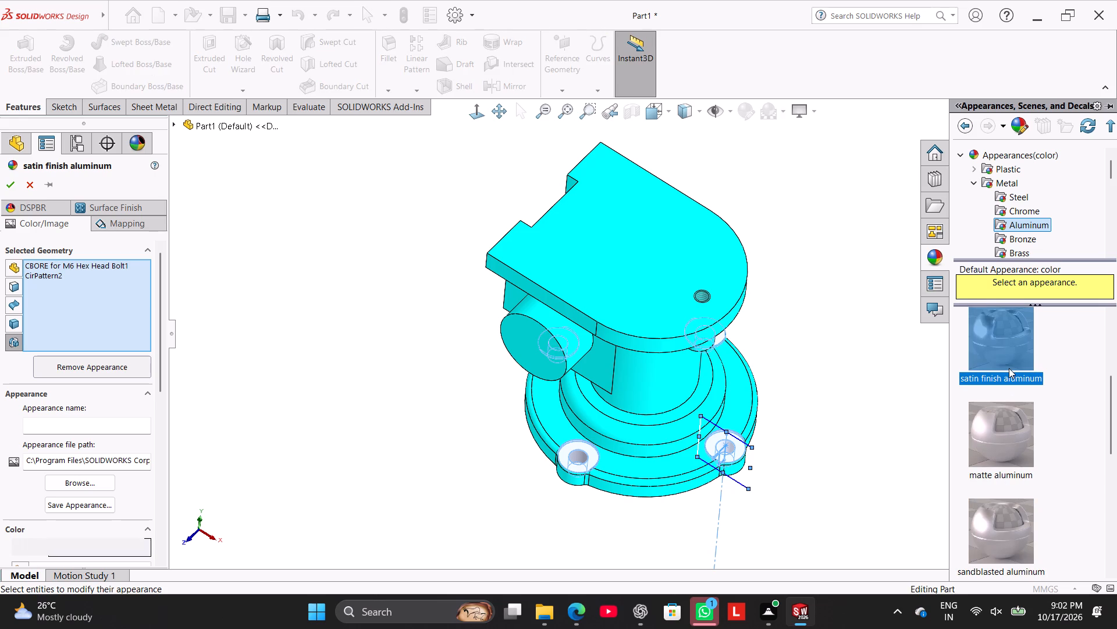
scroll(1009, 368, up, 5)
double_click(1010, 368)
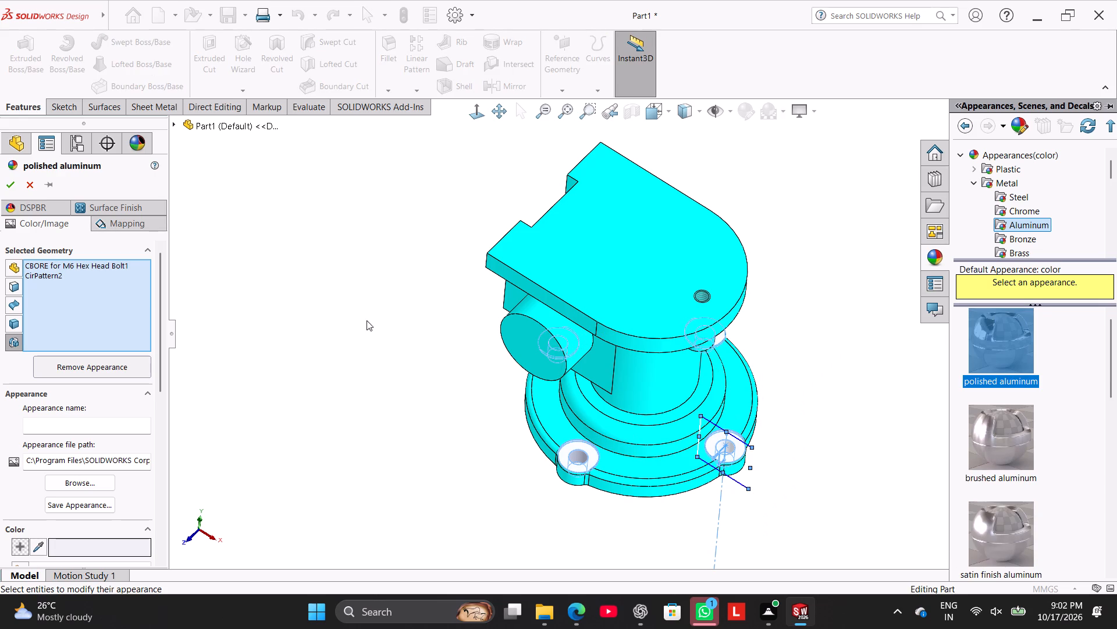
click(13, 178)
click(294, 265)
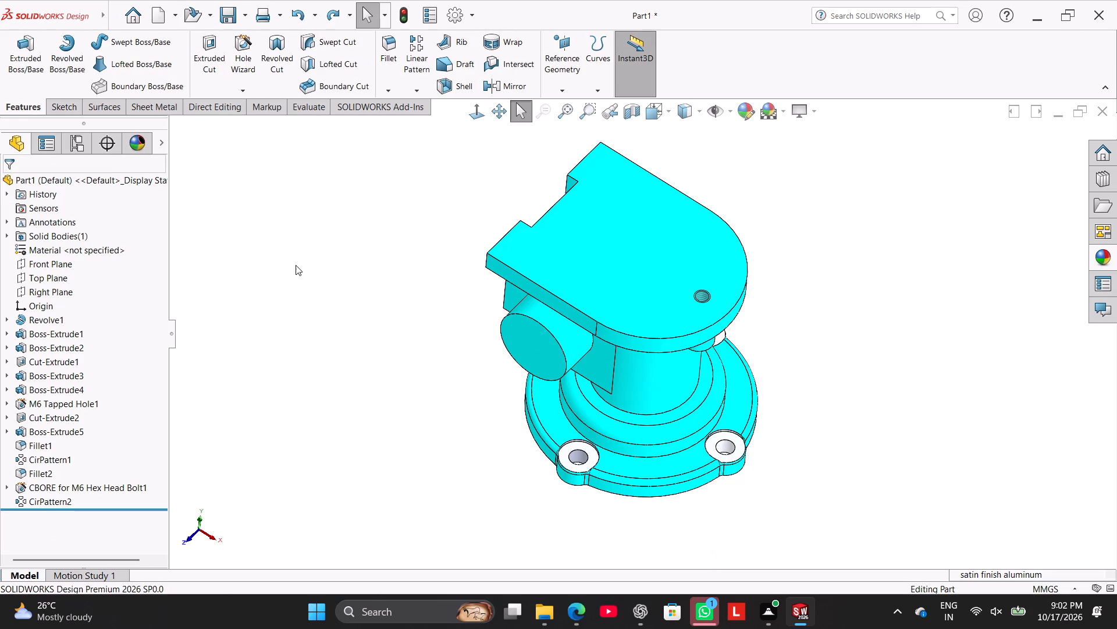
right_drag(319, 333, 631, 215)
right_drag(491, 311, 660, 161)
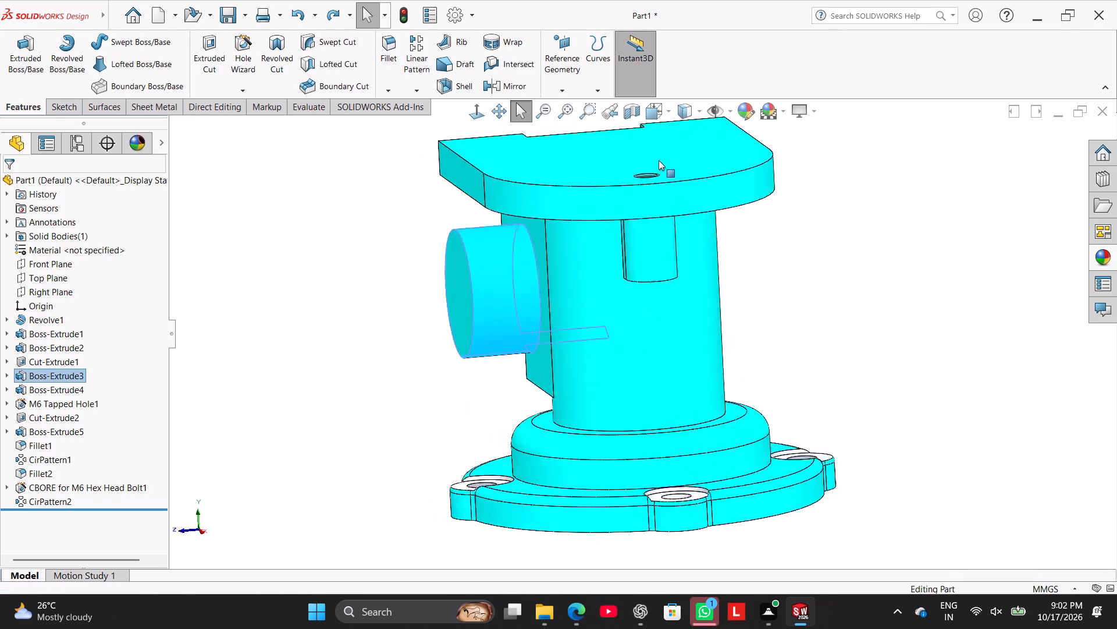
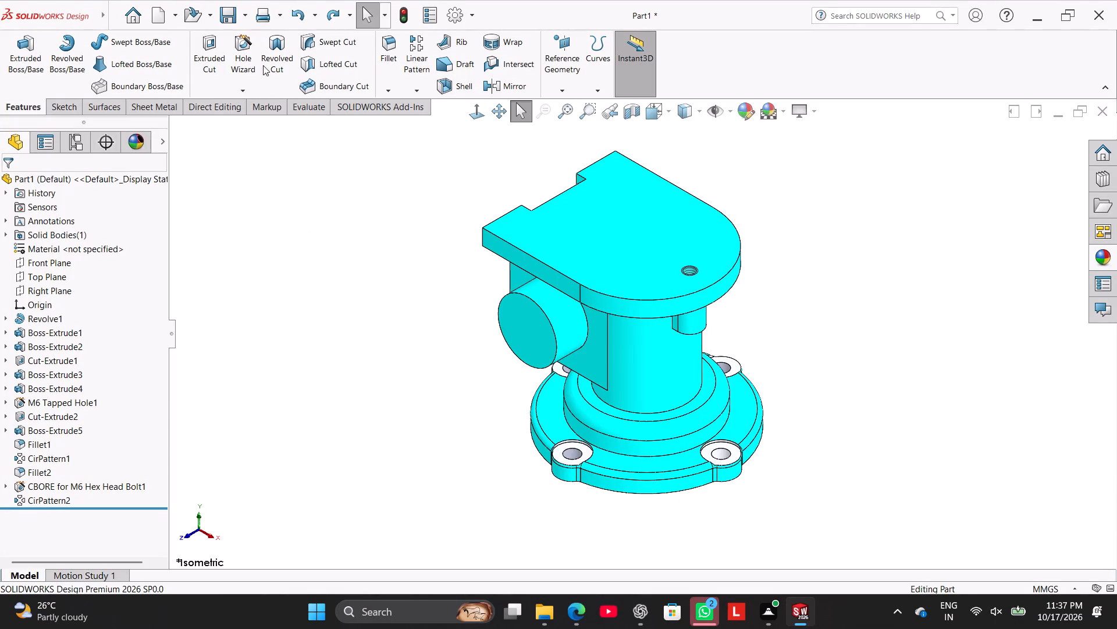
Start an M30 counterbored hole with custom sizes: 30 mm through-hole diameter, 48 mm counterbore diameter and 14 mm counterbore depth.
click(252, 43)
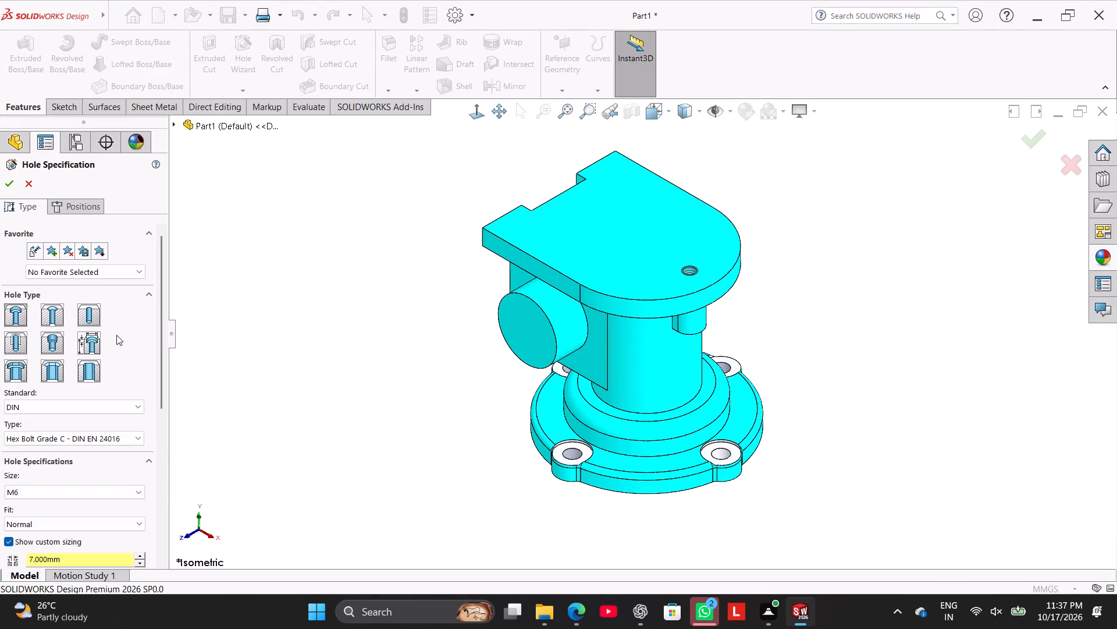
click(90, 486)
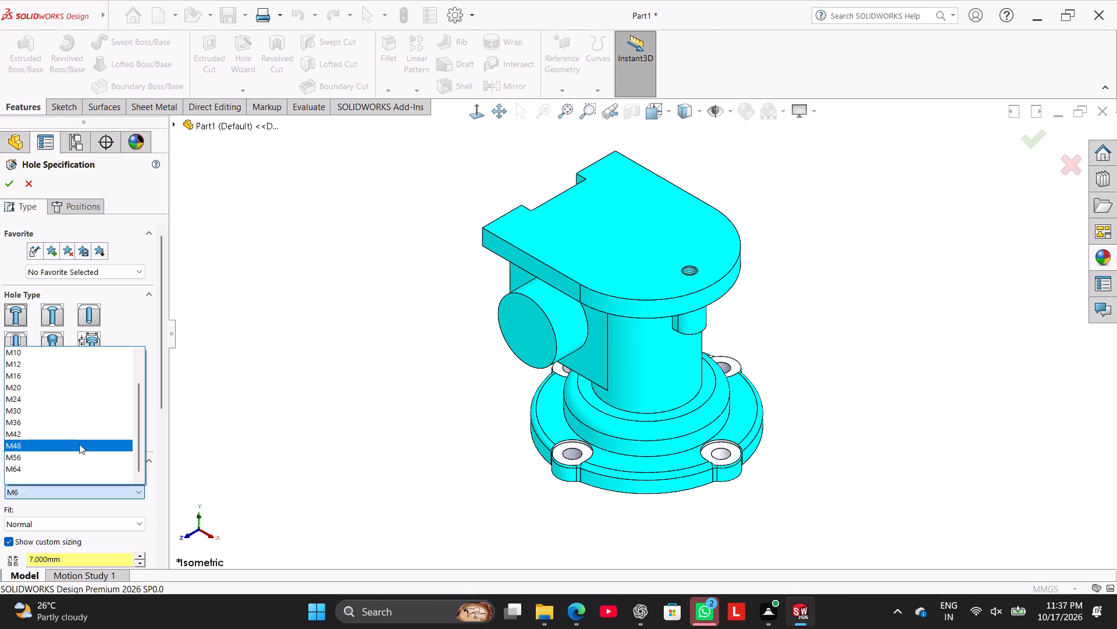
click(75, 414)
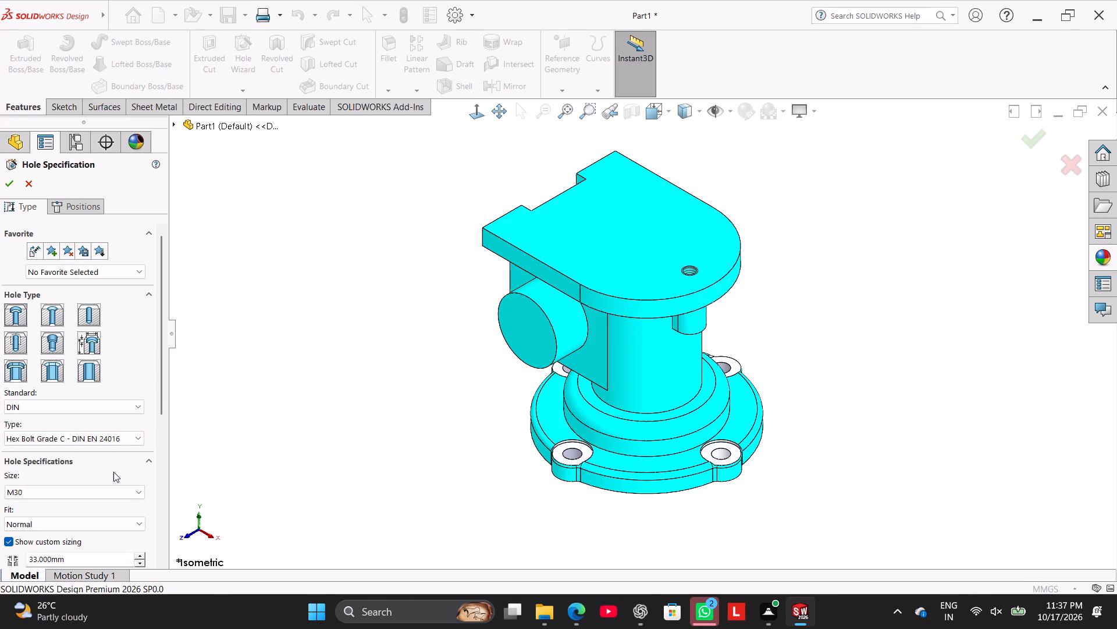
drag(165, 394, 179, 448)
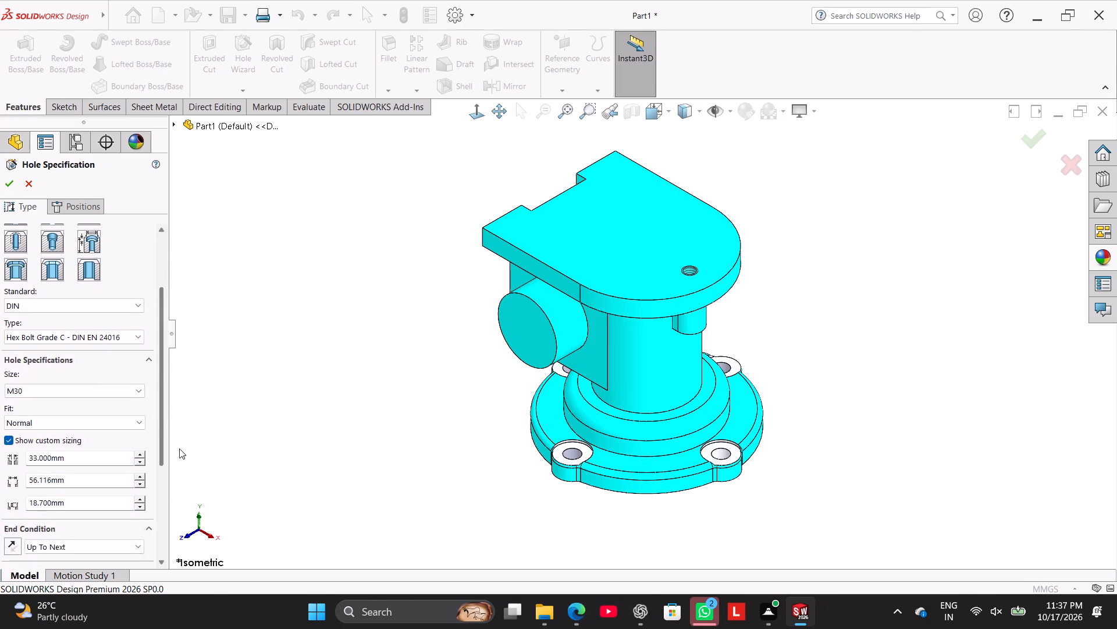
drag(179, 448, 179, 473)
double_click(96, 401)
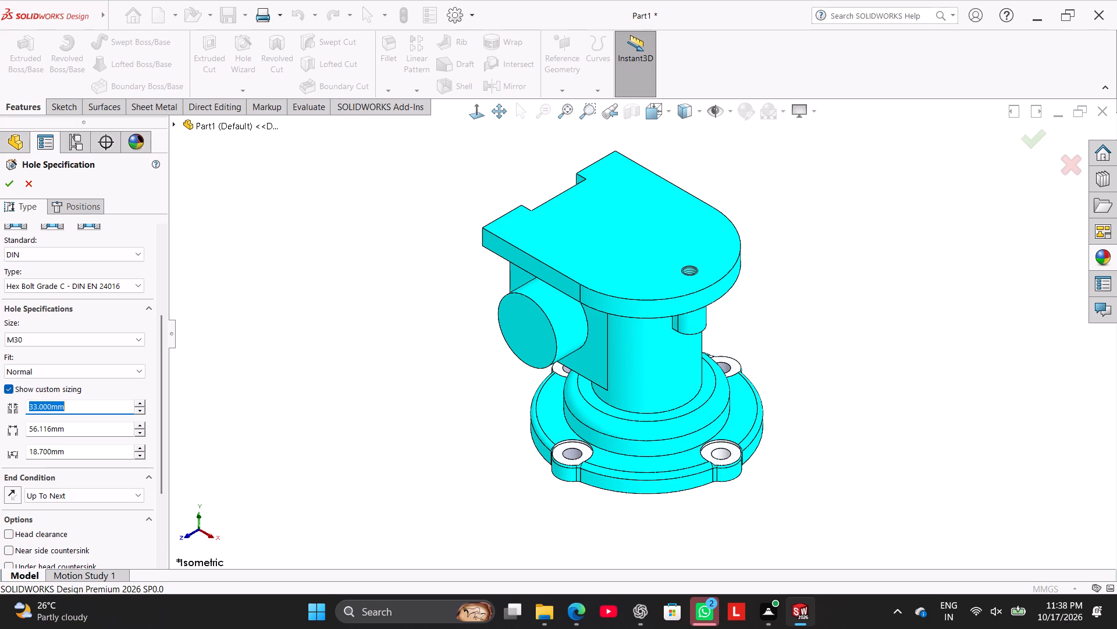
text(30)
key(Return)
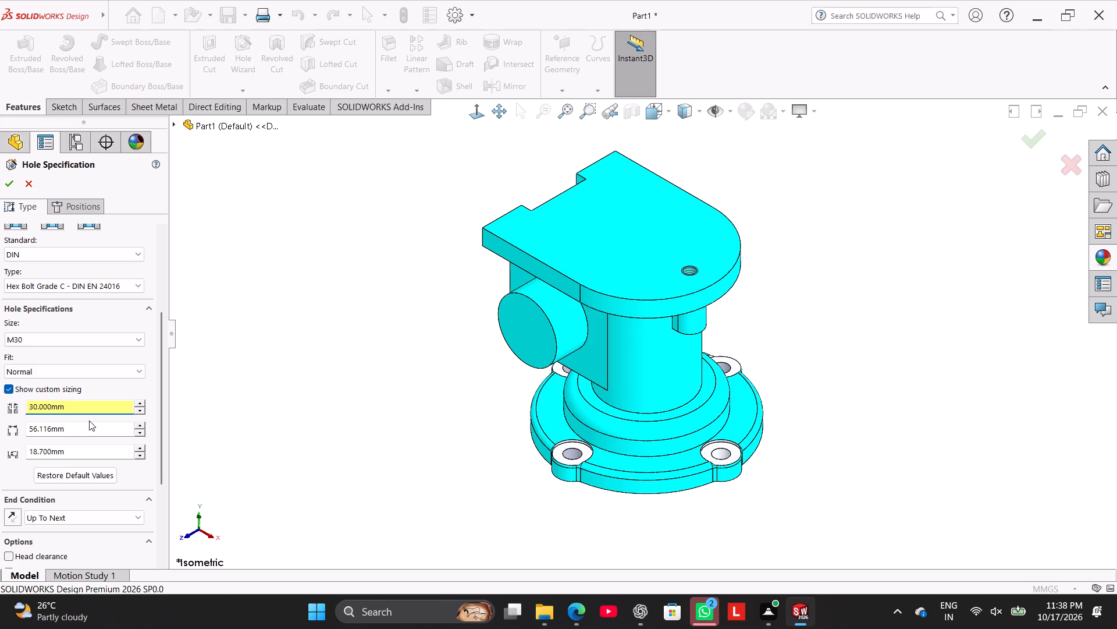
double_click(86, 425)
key(4)
key(8)
key(Return)
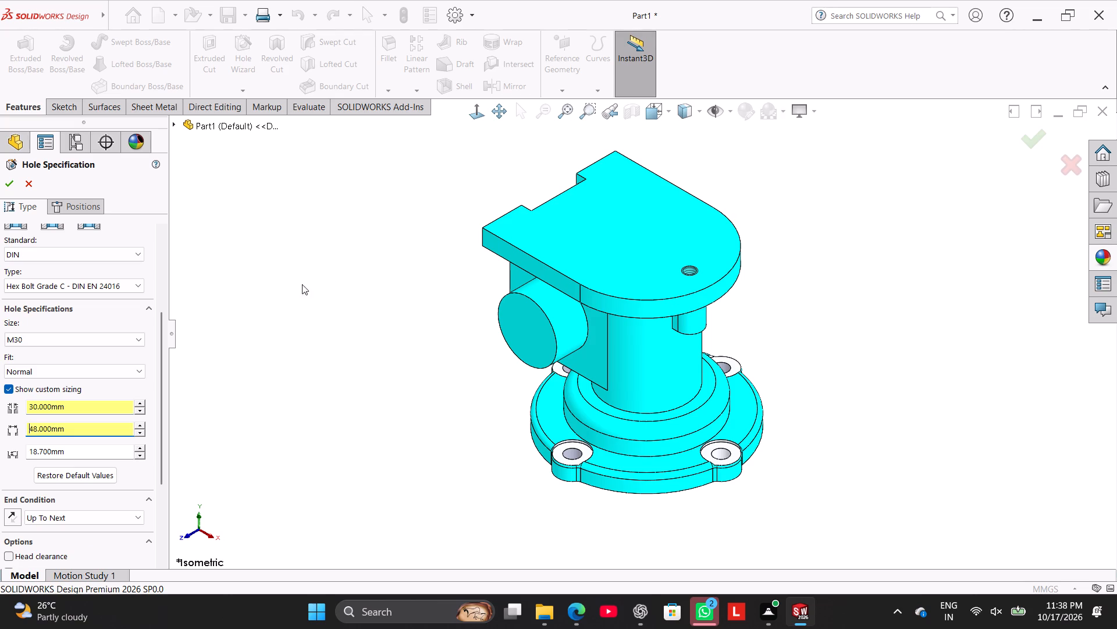
triple_click(66, 455)
click(64, 454)
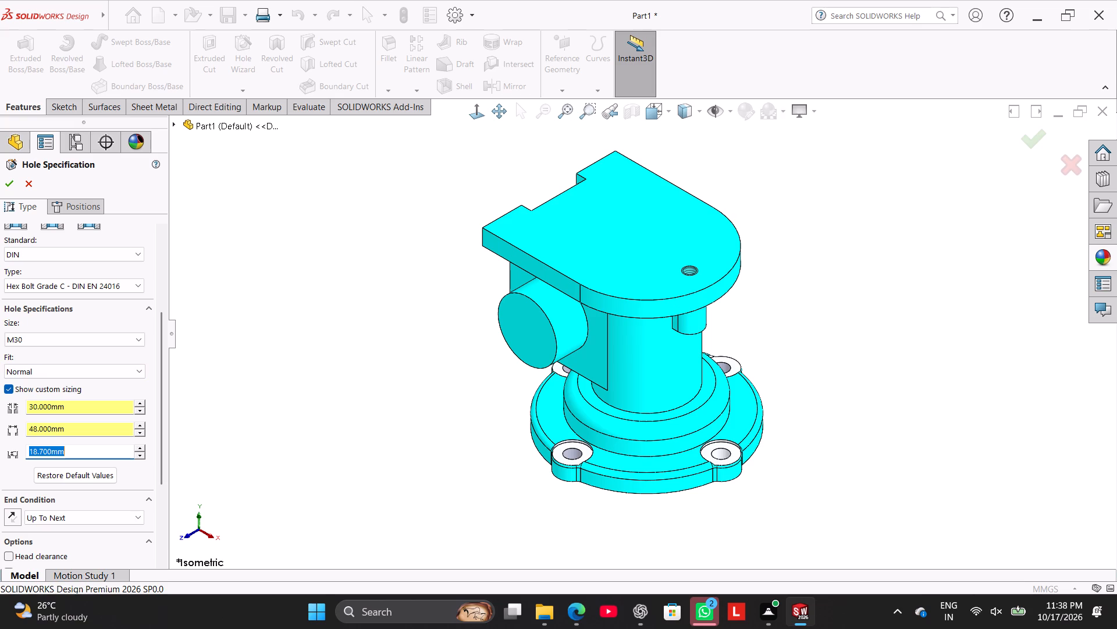
text(14)
key(Return)
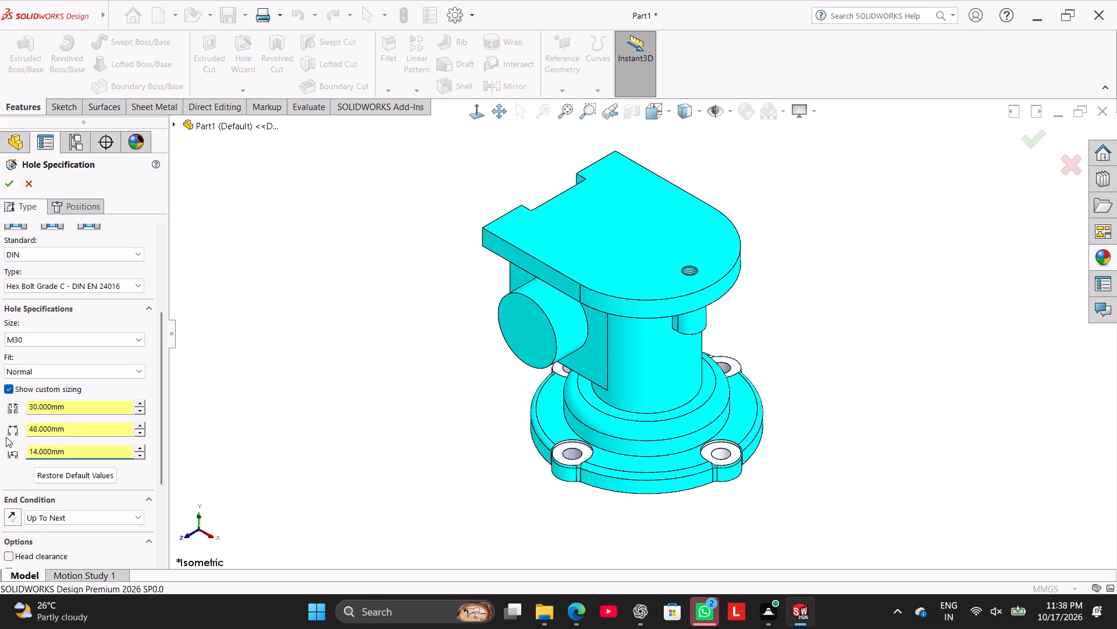
Give the hole's Thru Hole Diameter callout a user-defined Fit tolerance with hole fit H7.
drag(161, 395, 176, 458)
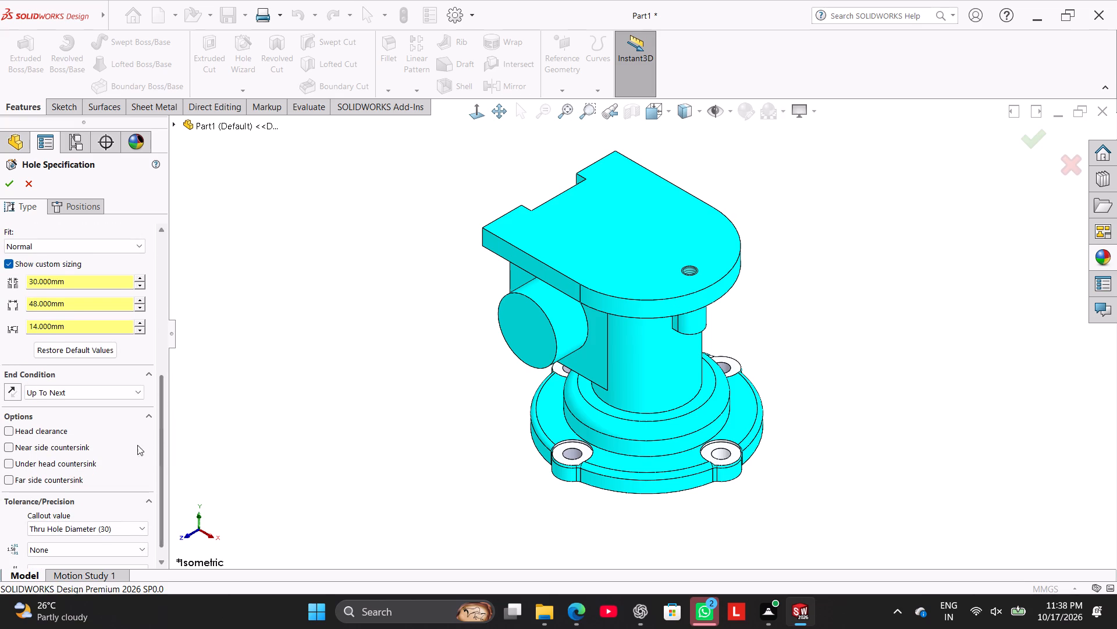
drag(163, 423, 171, 457)
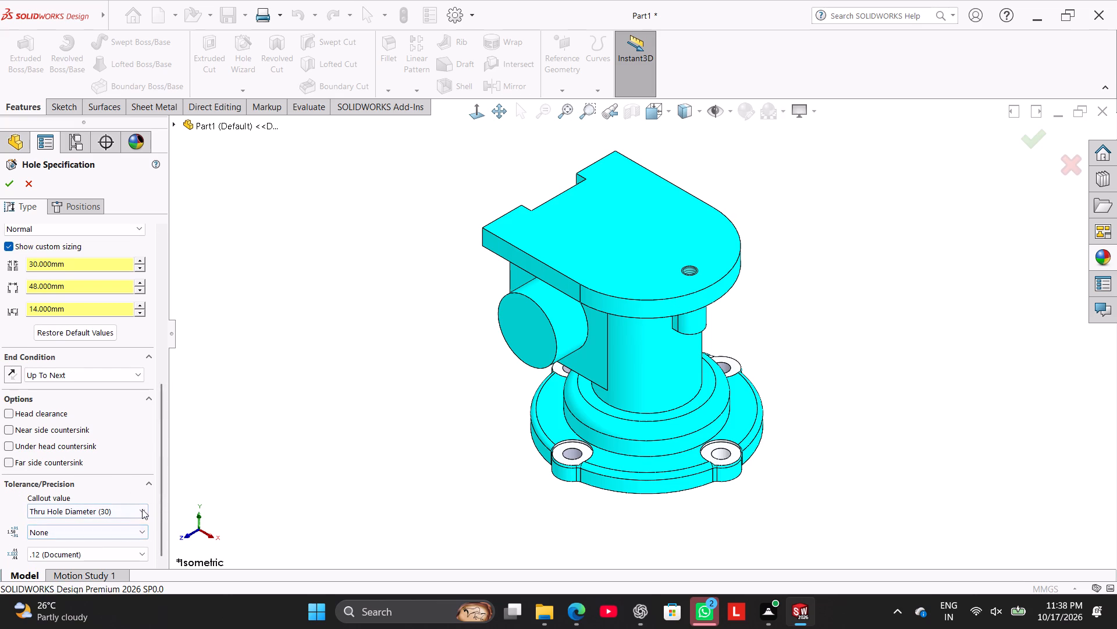
click(131, 531)
click(115, 496)
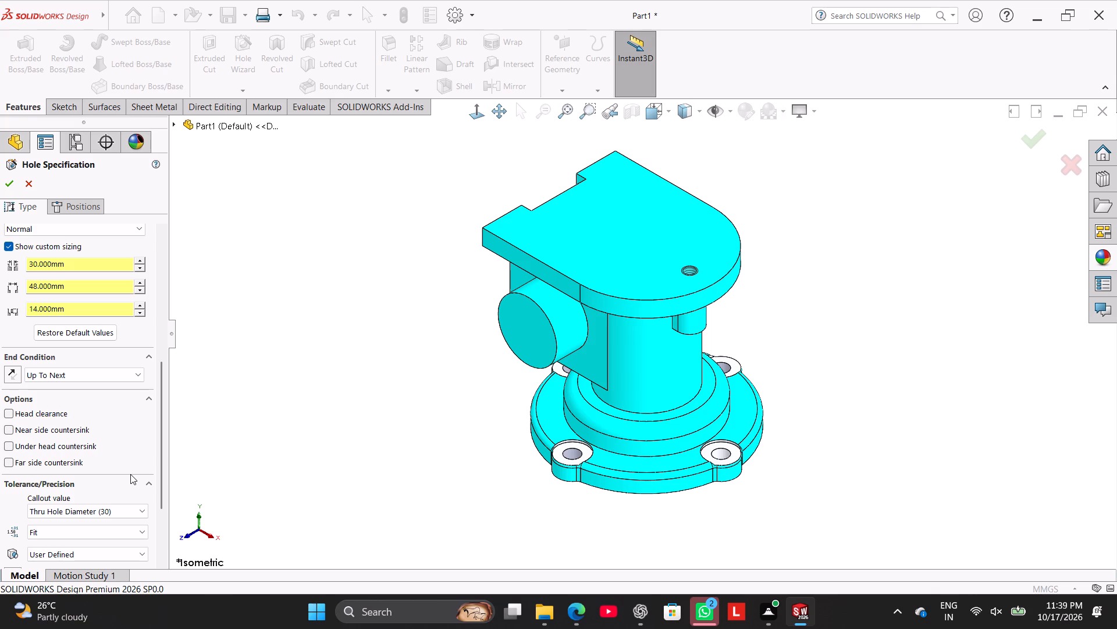
click(112, 515)
click(112, 515)
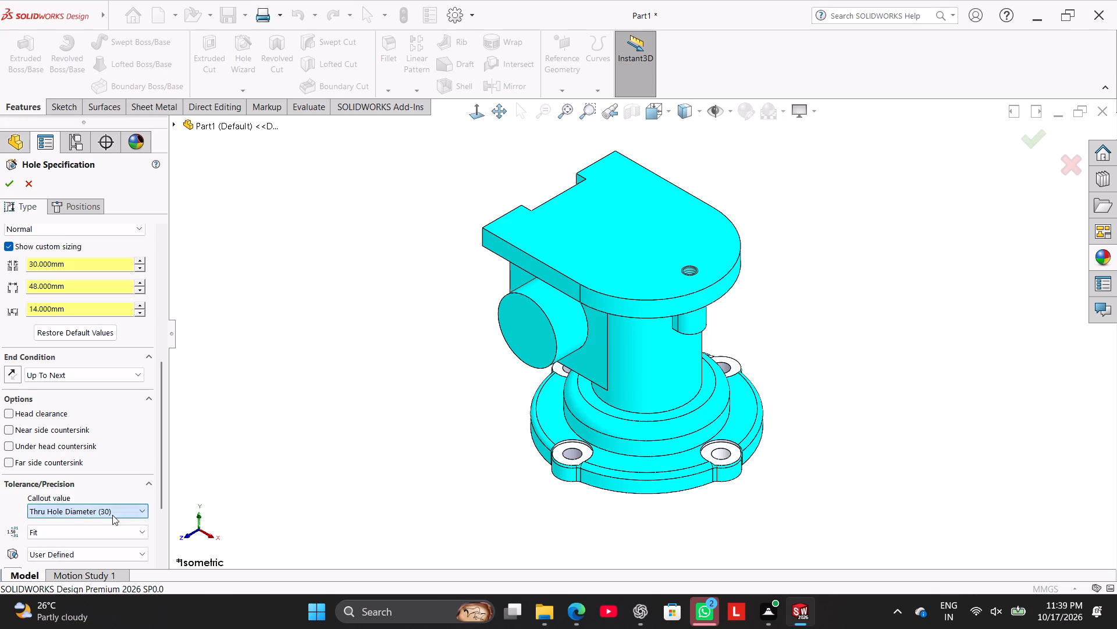
drag(159, 508, 161, 511)
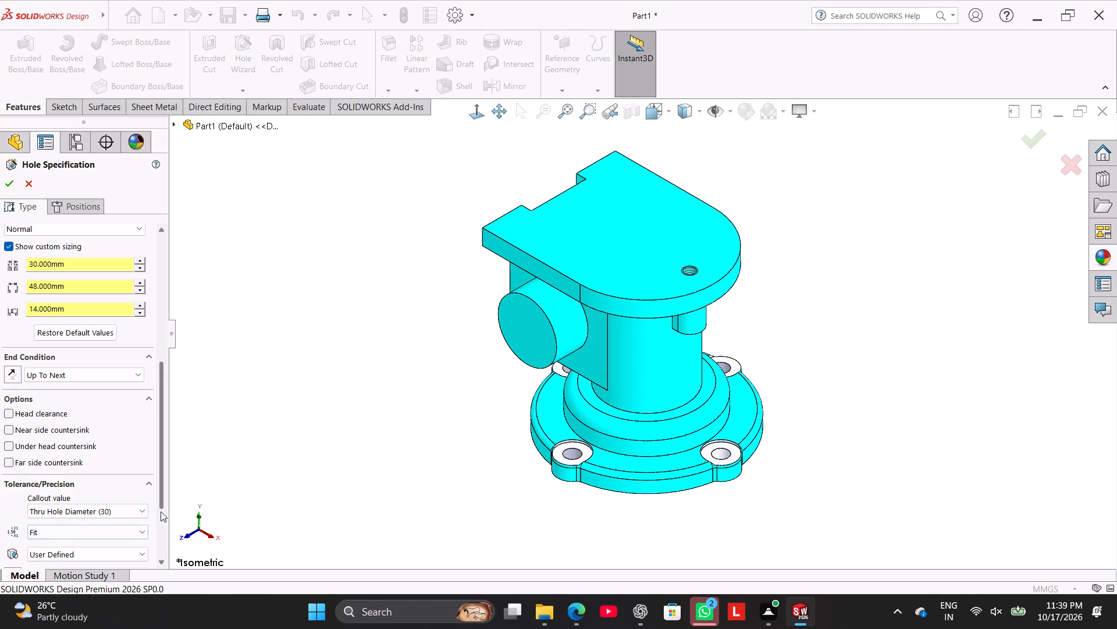
drag(161, 511, 163, 546)
double_click(106, 487)
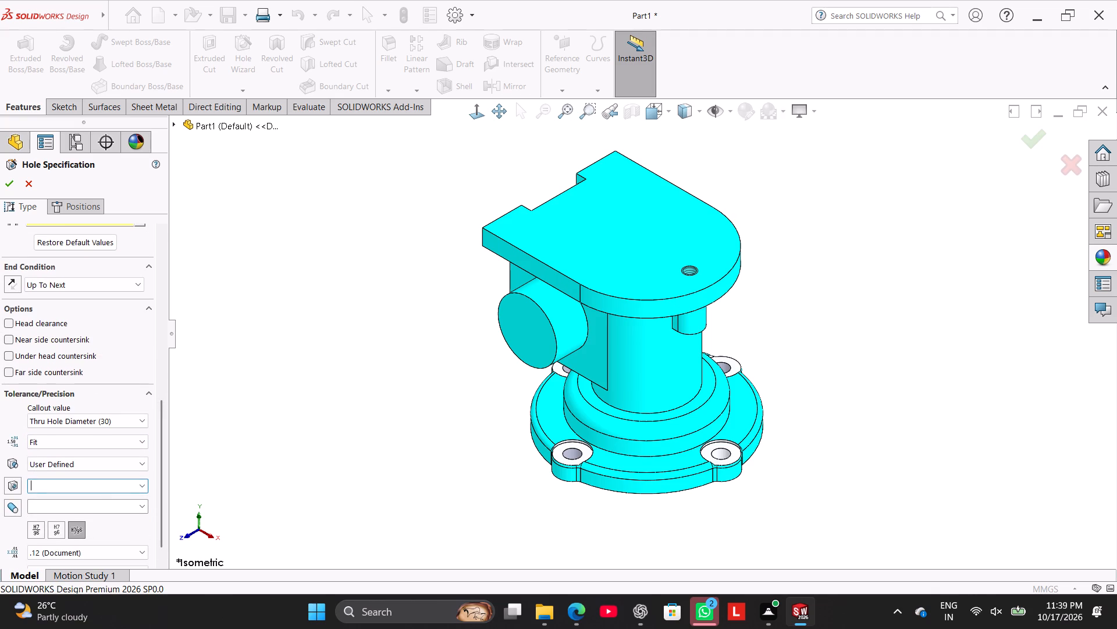
key(shift+h)
key(7)
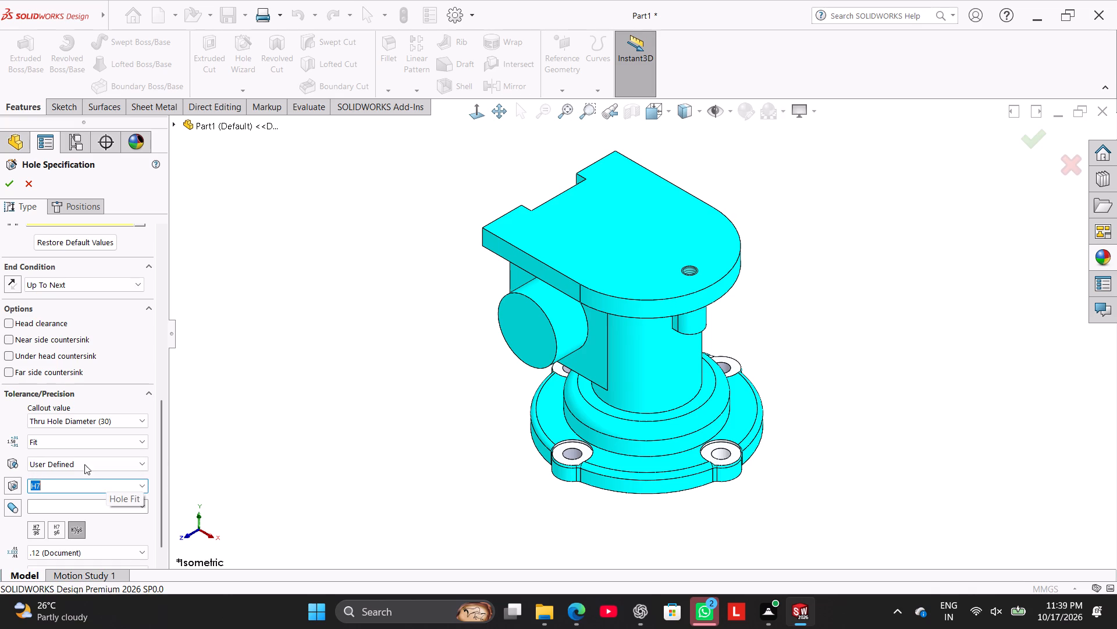
Give the hole's CounterBore Diameter callout a user-defined Fit tolerance with hole fit H7.
click(72, 416)
click(83, 442)
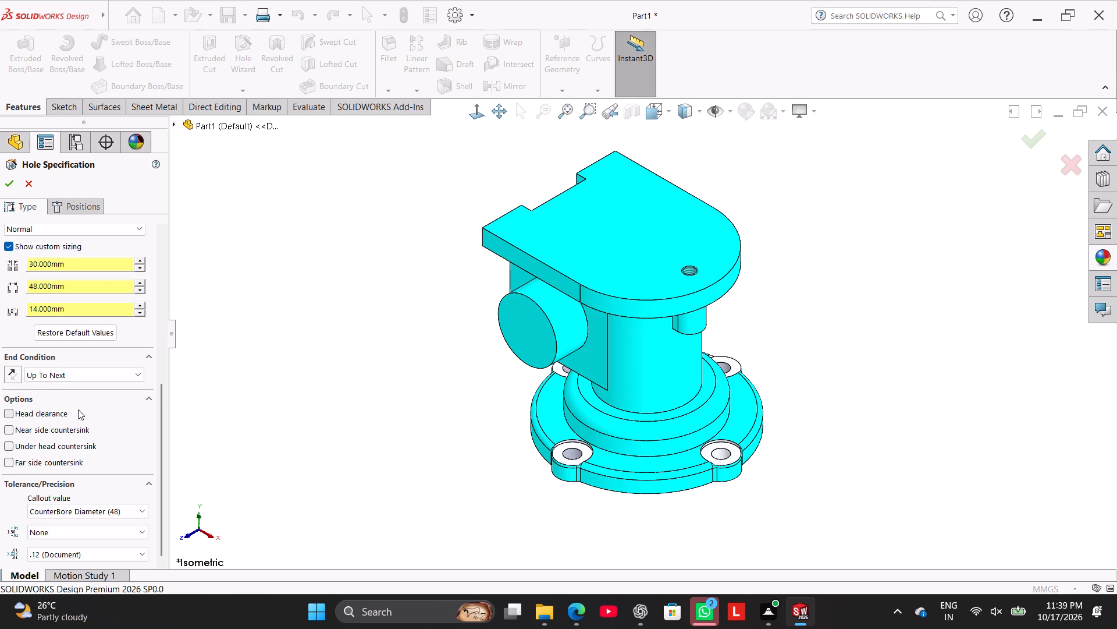
drag(162, 443, 162, 447)
drag(162, 447, 173, 515)
drag(162, 498, 166, 525)
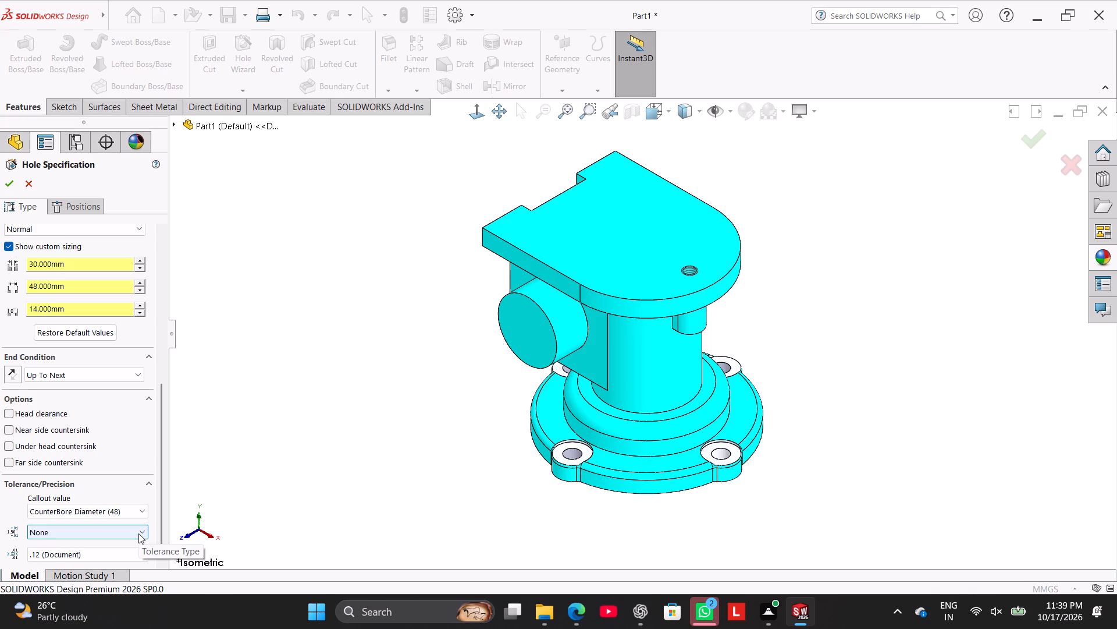
click(138, 533)
click(119, 499)
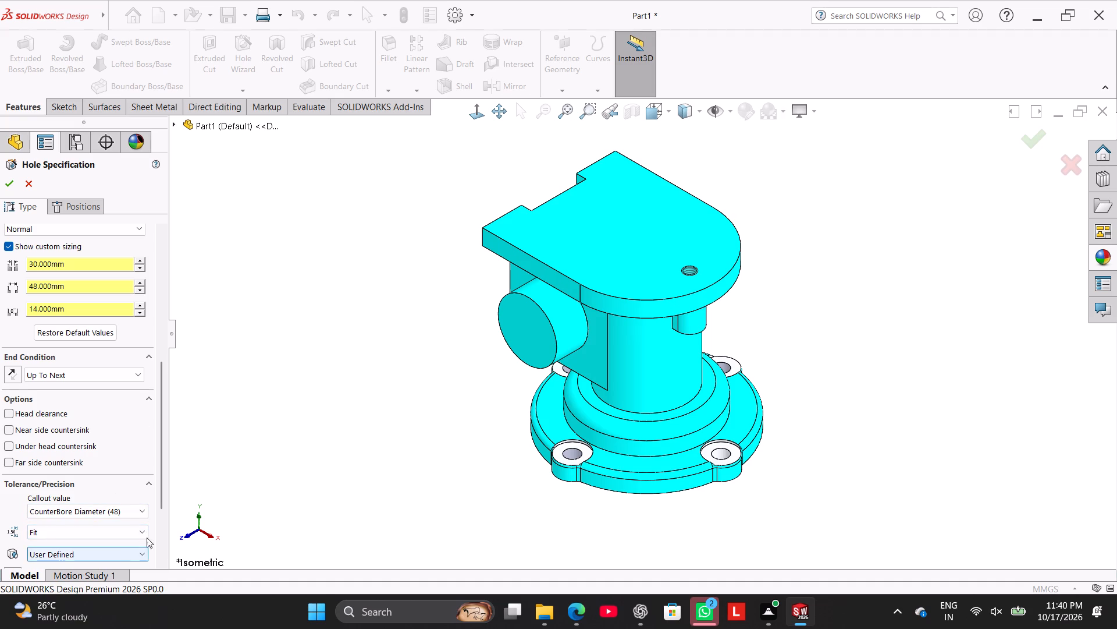
drag(162, 503, 166, 571)
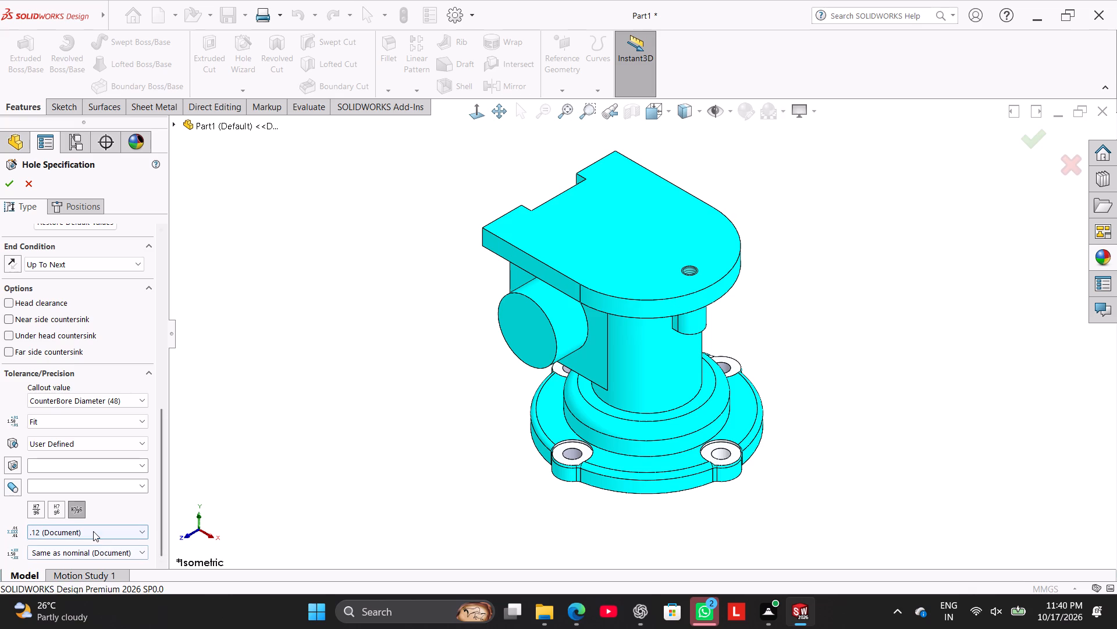
click(61, 461)
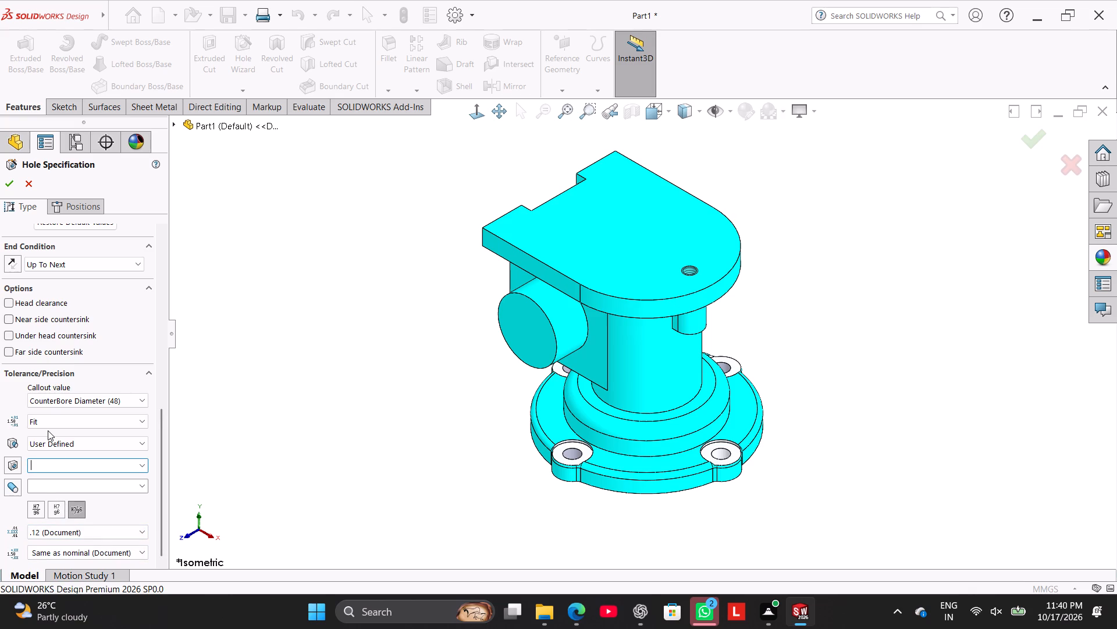
text(H7)
Place the counterbored hole on the flange's bottom face at the origin, accept it, and inspect the part.
click(95, 206)
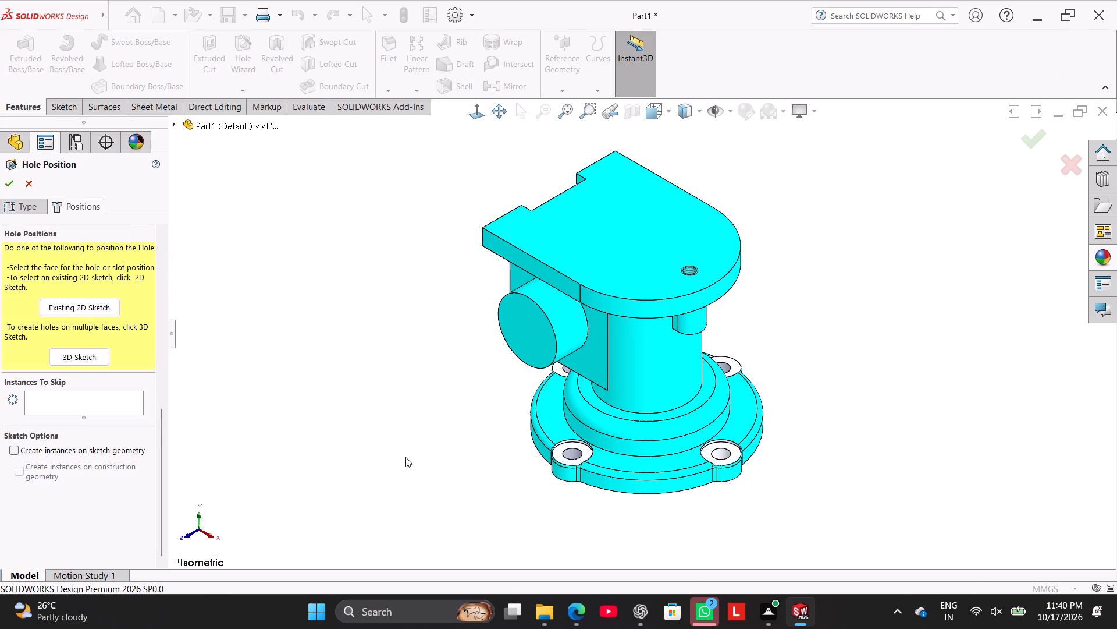
middle_drag(411, 457, 423, 290)
click(627, 433)
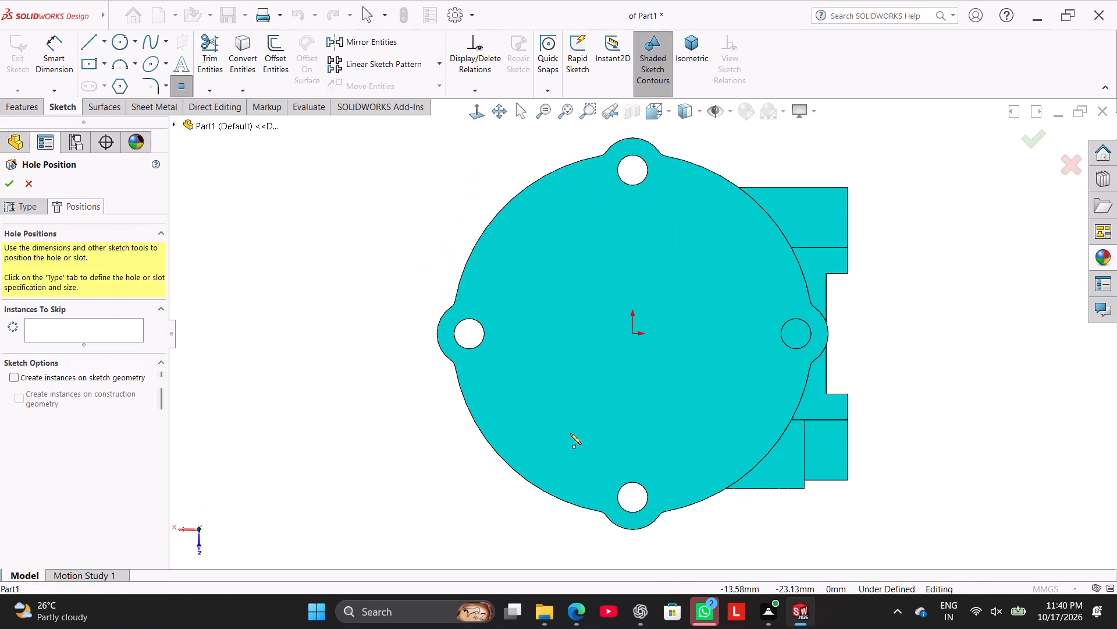
click(634, 335)
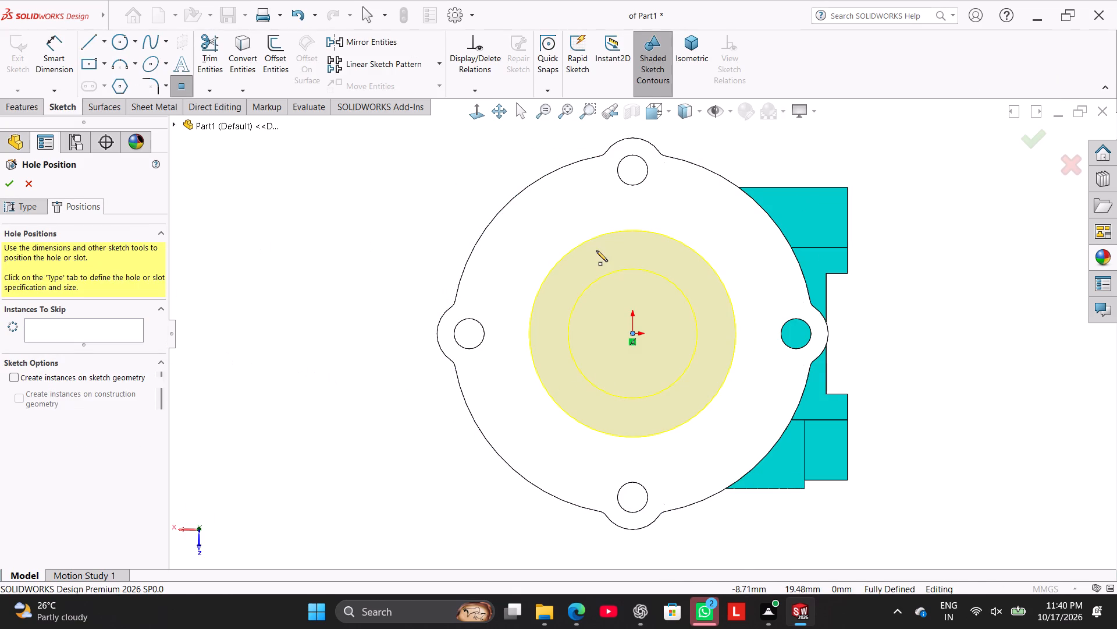
middle_drag(391, 298, 315, 495)
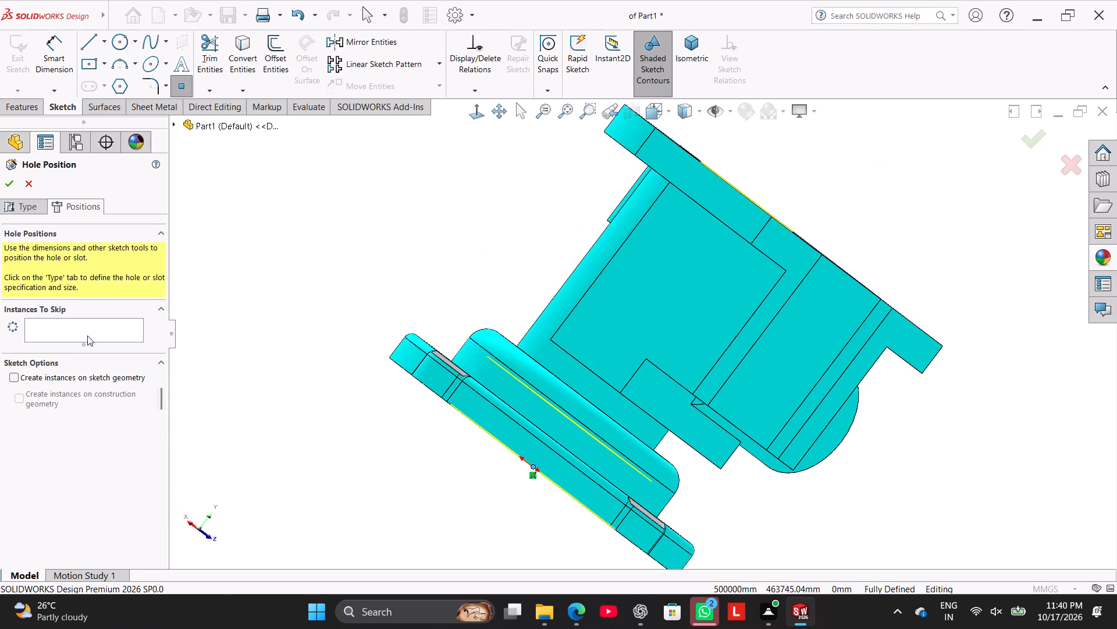
click(13, 179)
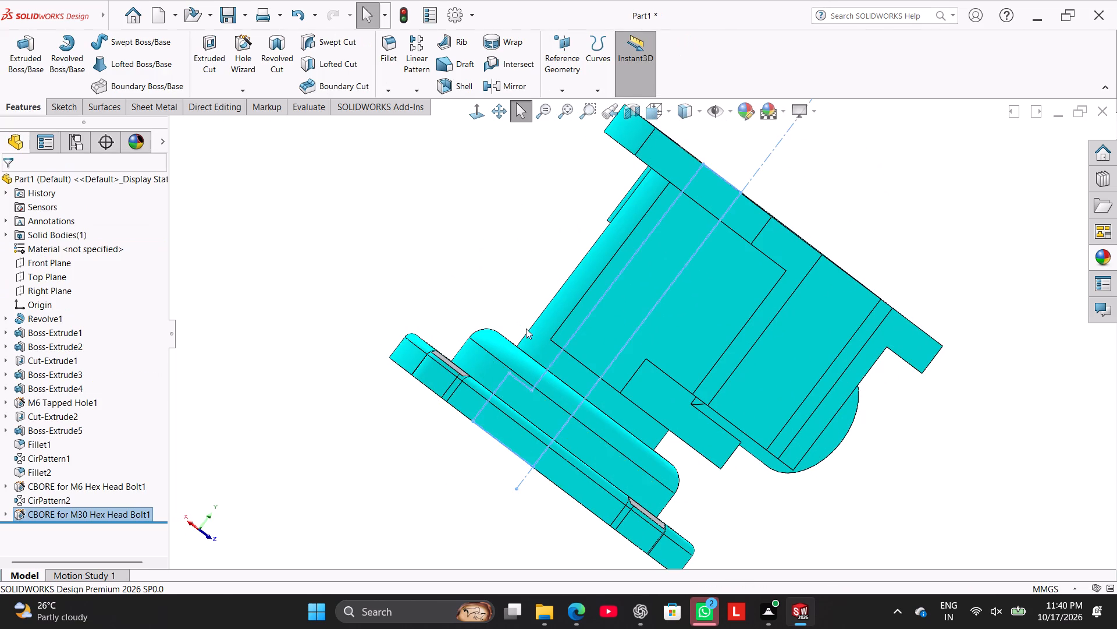
middle_drag(417, 405, 419, 343)
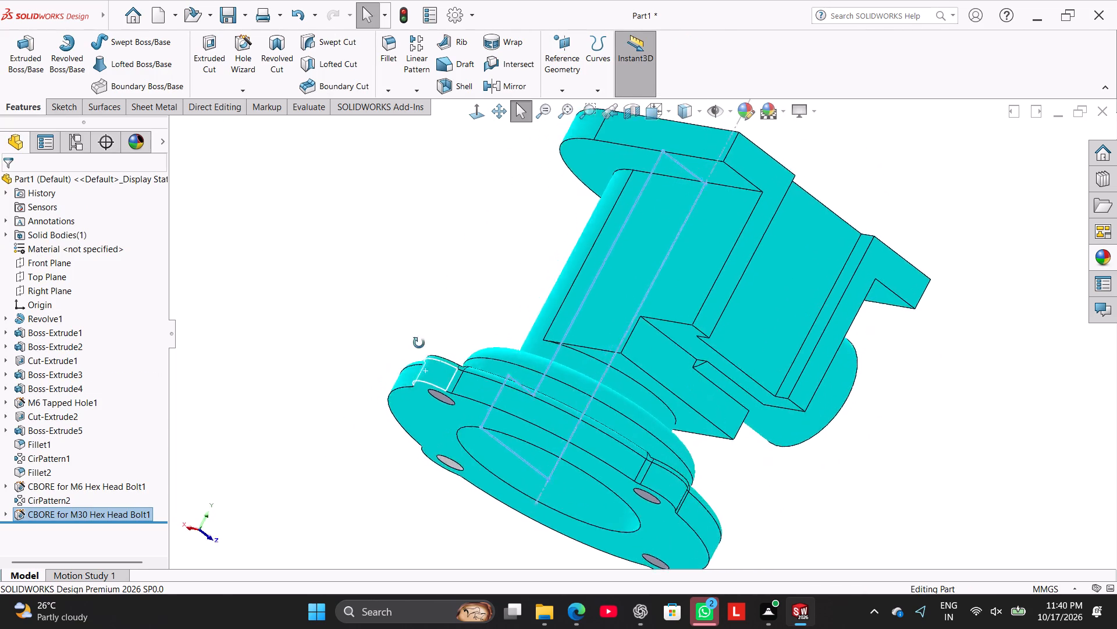
middle_drag(419, 343, 397, 374)
click(379, 384)
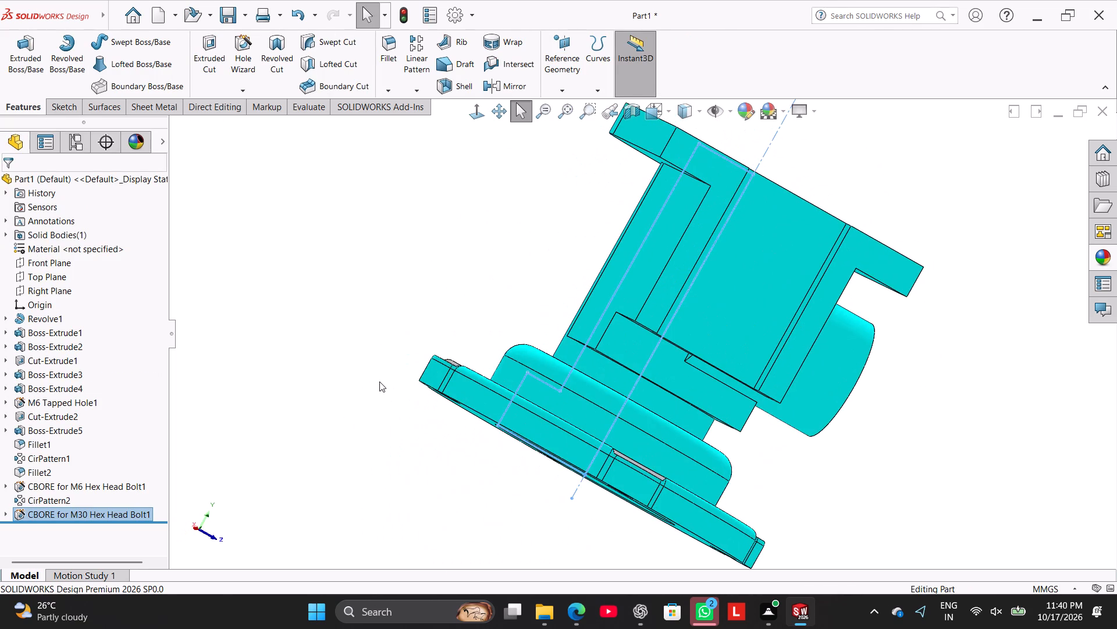
right_drag(382, 381, 550, 186)
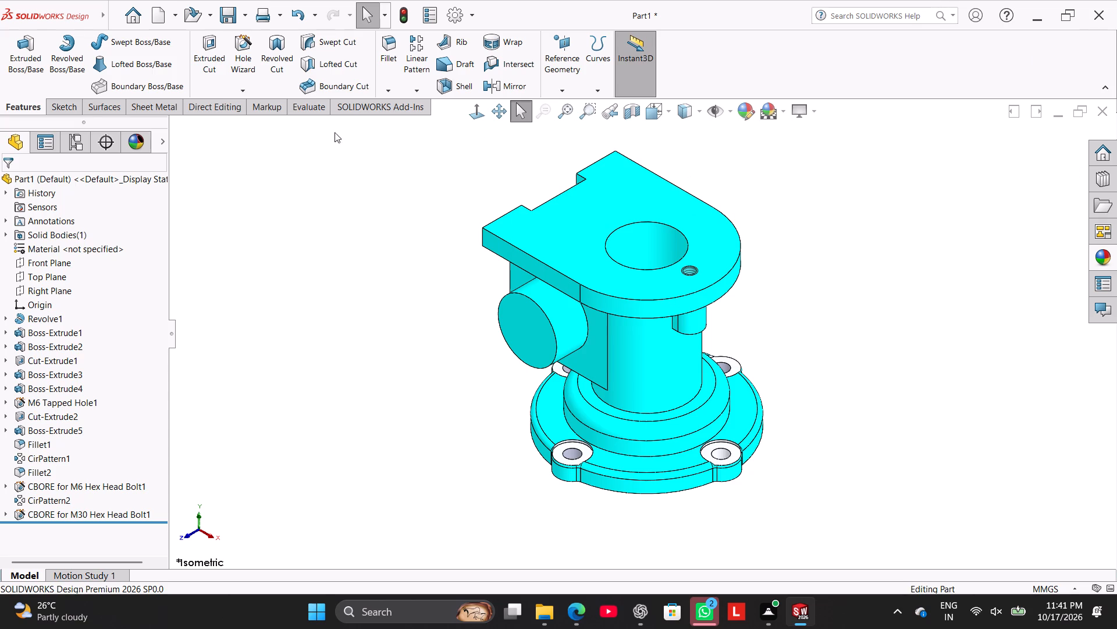
Start a plain Hole Wizard hole, keeping the custom sizing values, with DIN Drill sizes type and size Ø12.0.
click(242, 33)
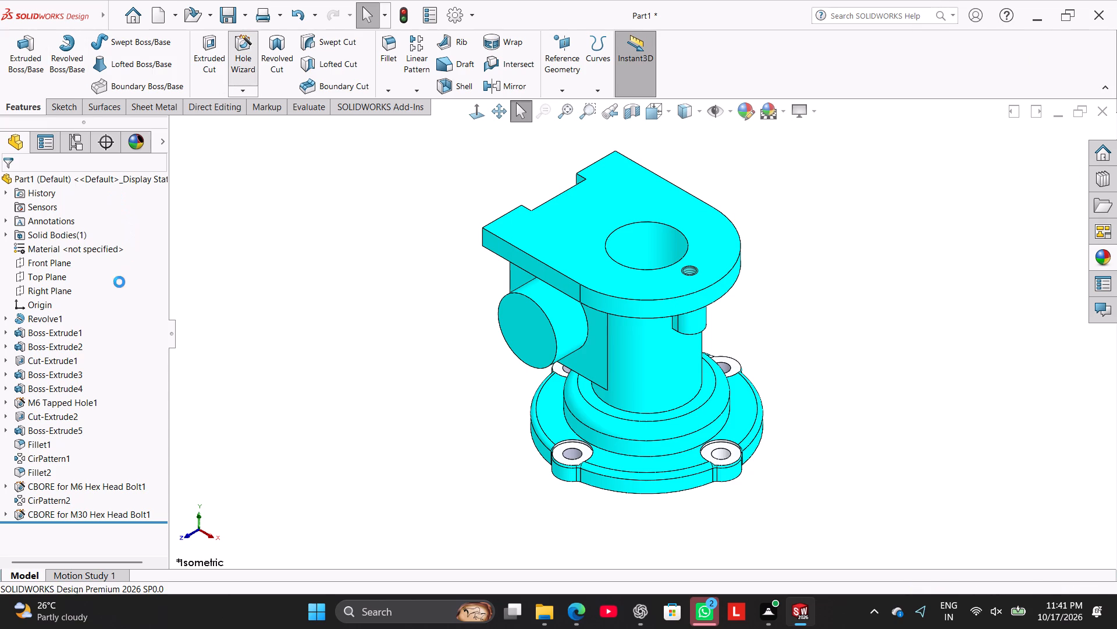
click(94, 316)
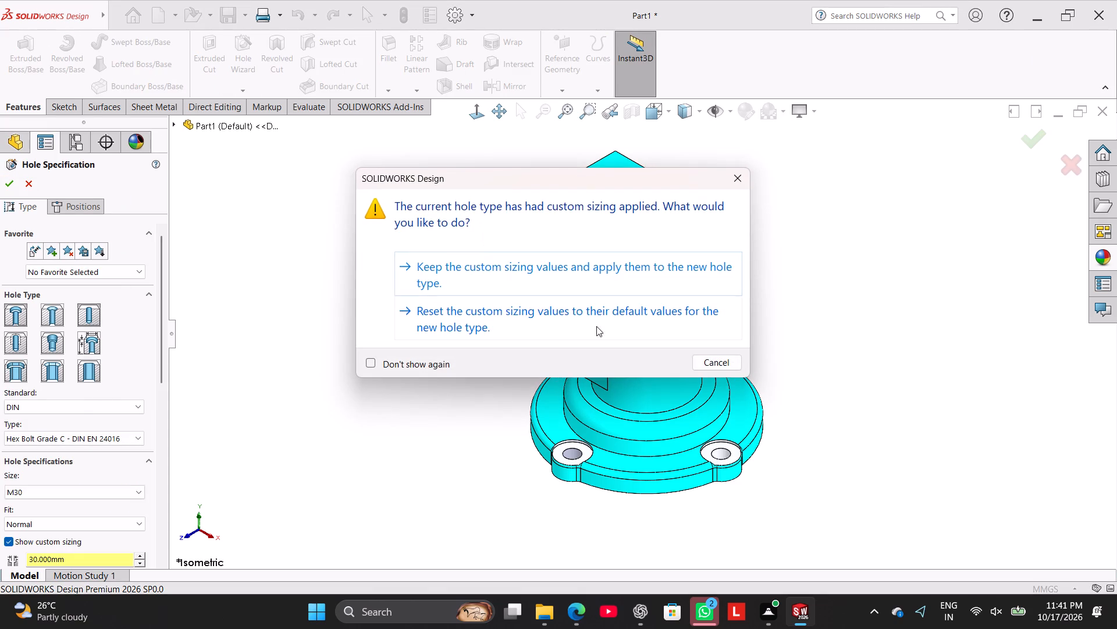
click(564, 277)
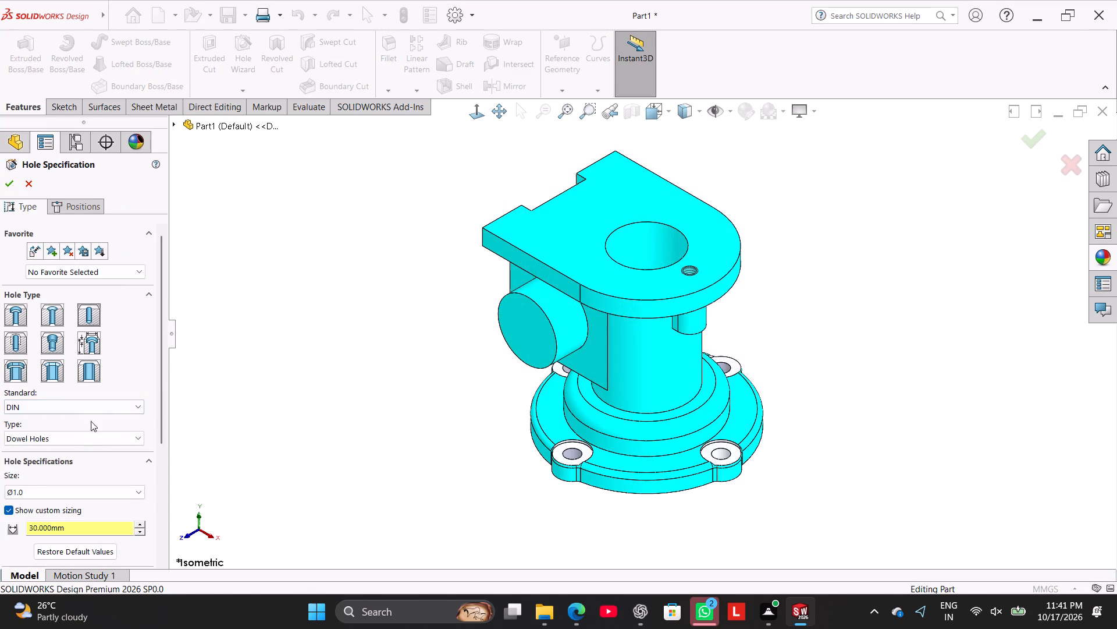
click(104, 434)
click(103, 460)
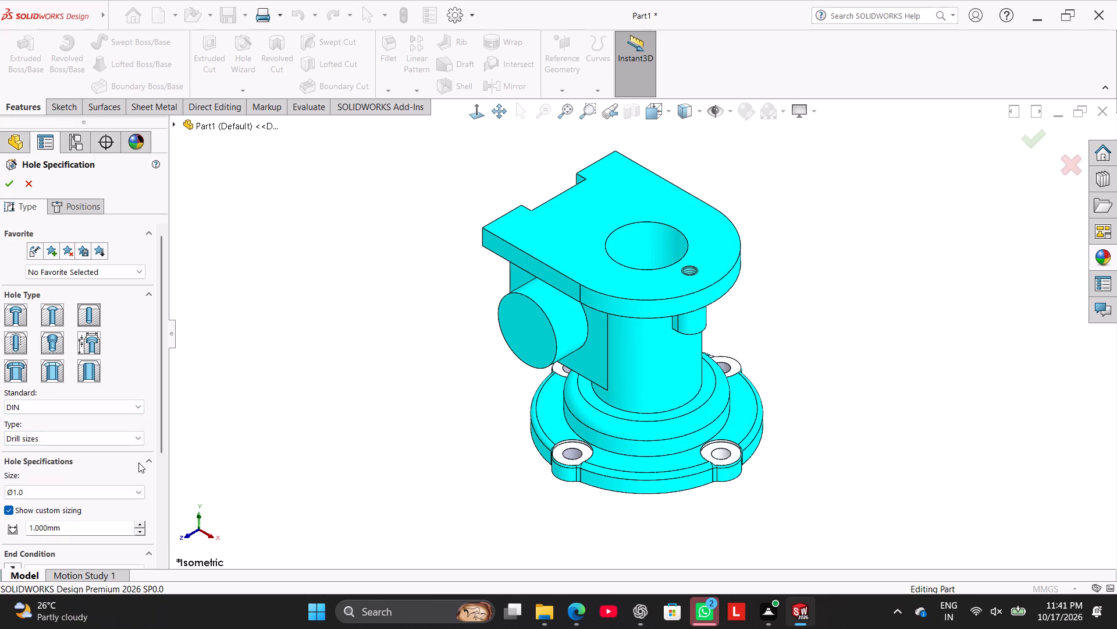
click(122, 492)
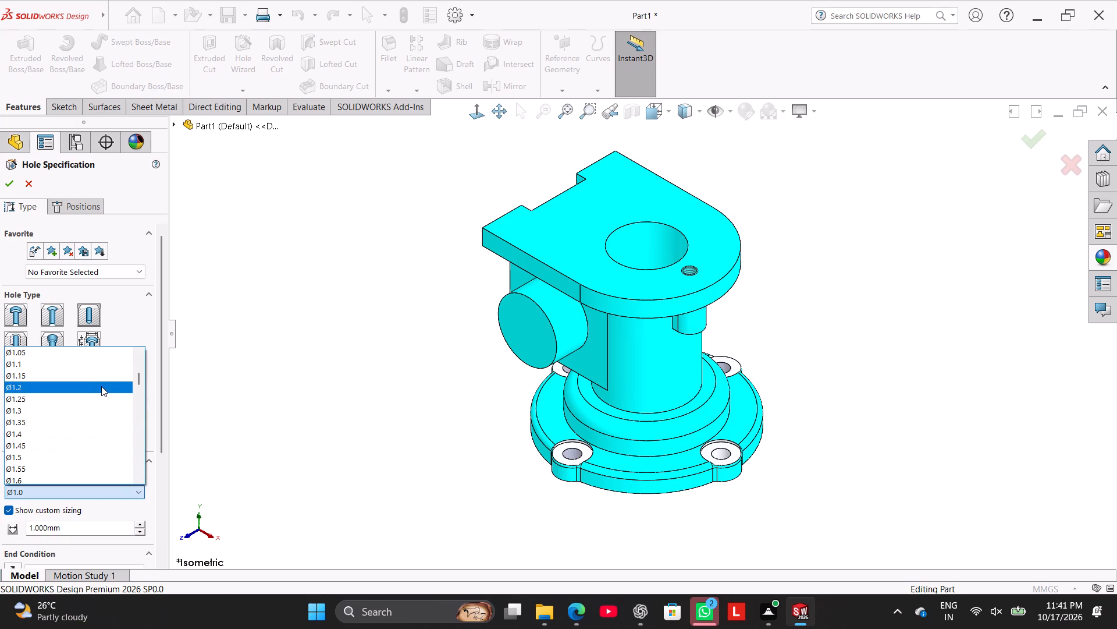
scroll(109, 430, down, 8)
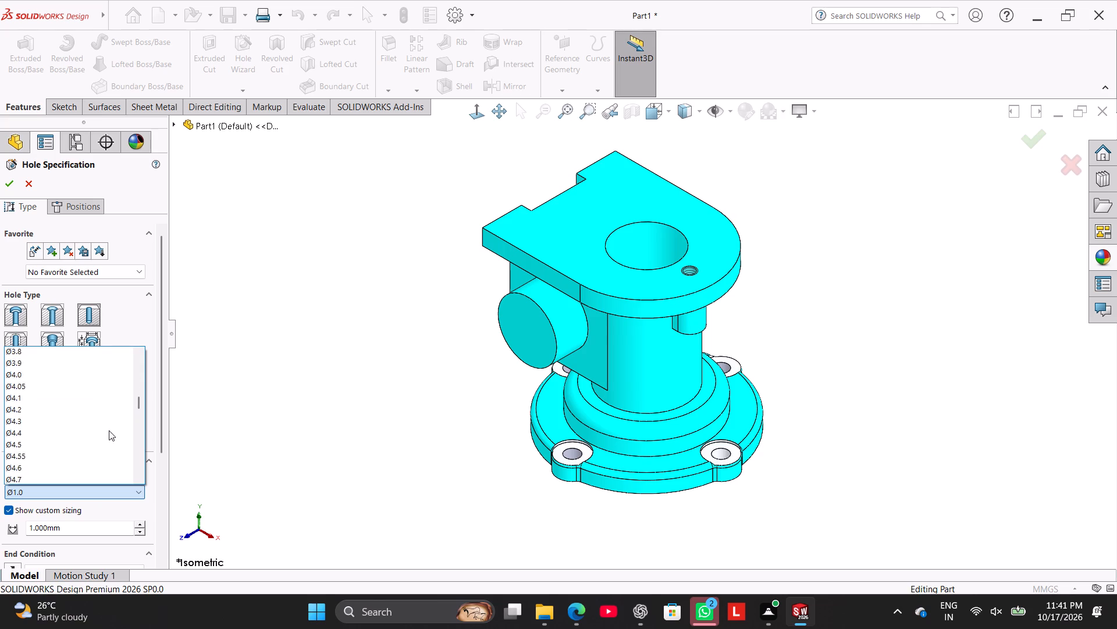
scroll(109, 430, down, 4)
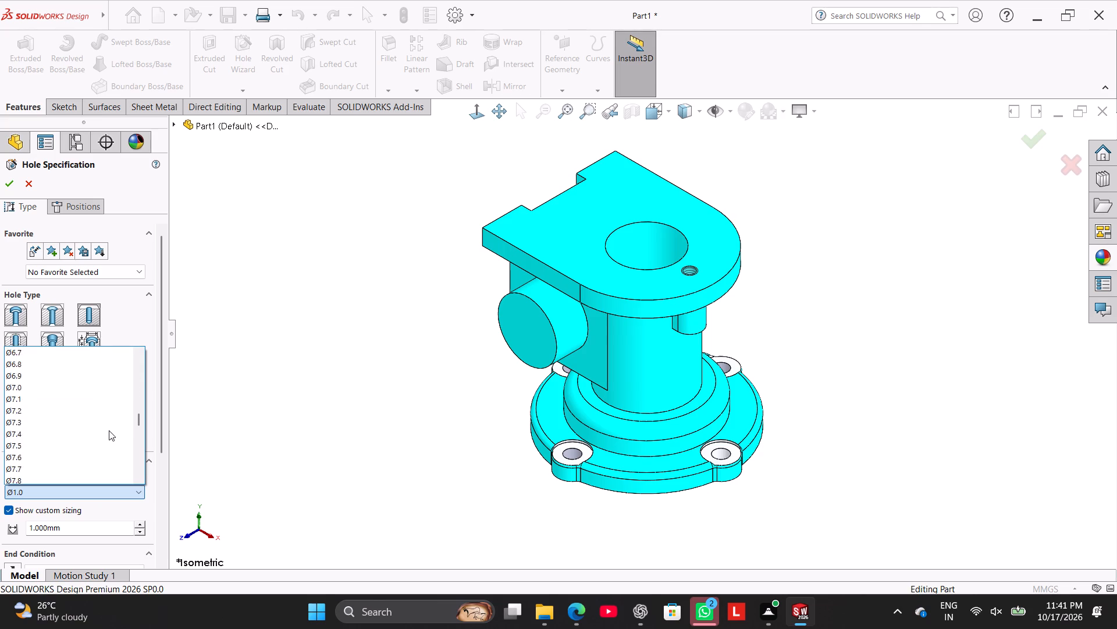
scroll(109, 430, down, 3)
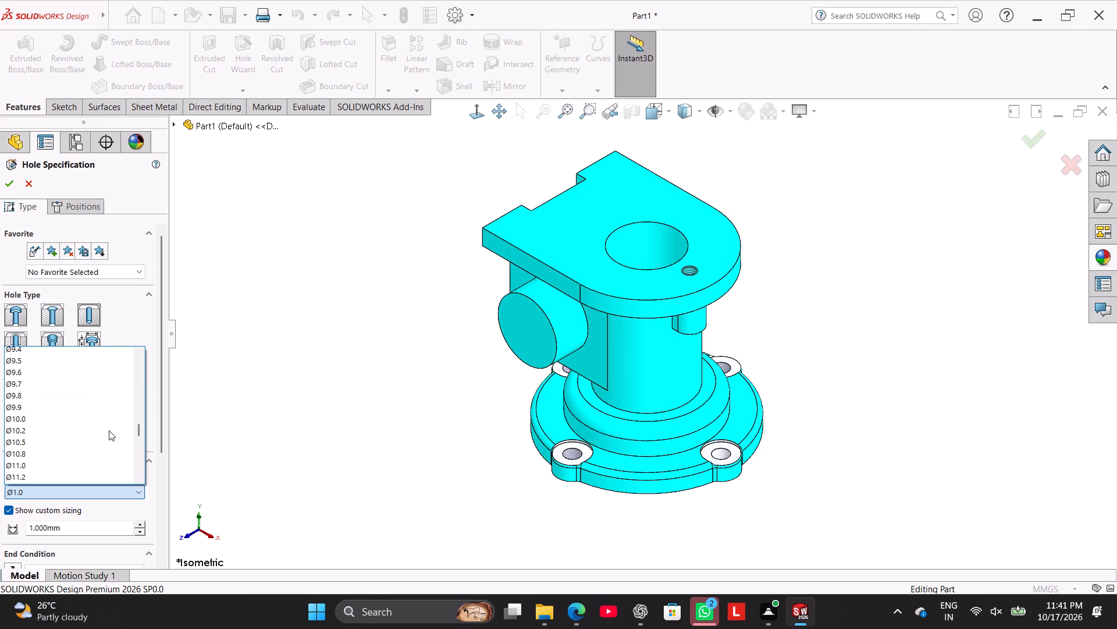
scroll(109, 430, down, 1)
click(108, 433)
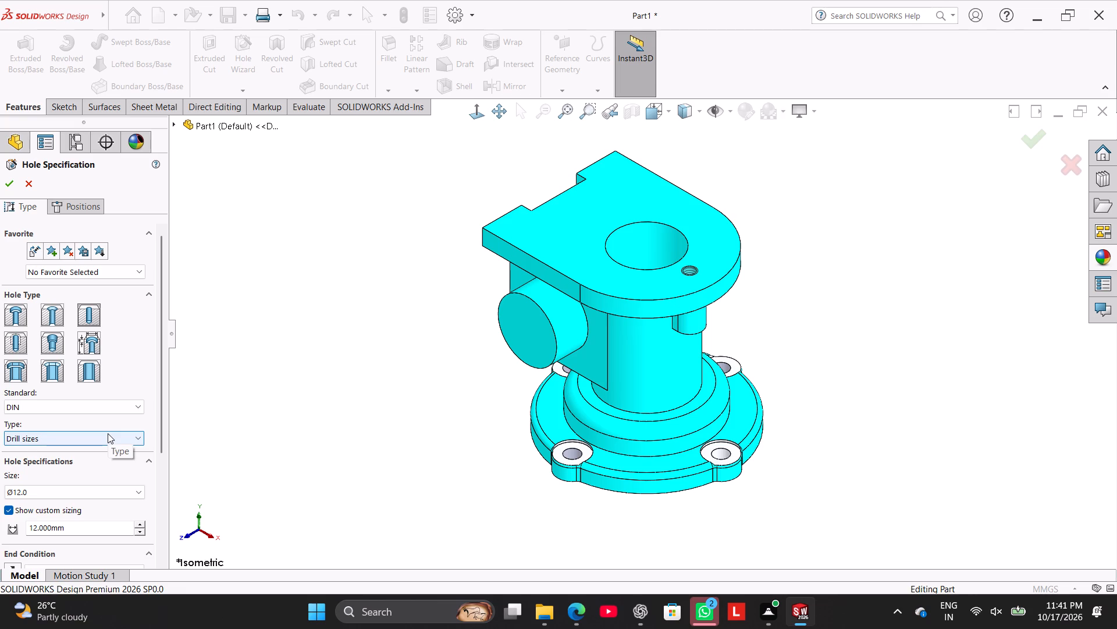
Set the 12 mm hole's end condition to Blind with a depth of 40 mm.
drag(163, 436, 176, 512)
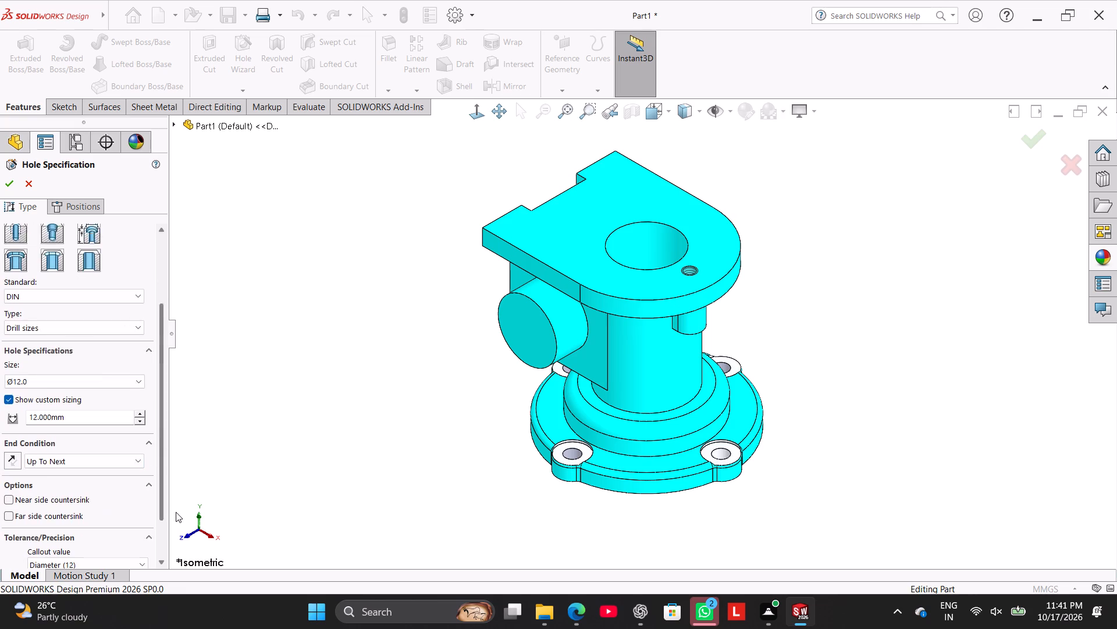
drag(176, 512, 176, 533)
click(38, 416)
click(53, 428)
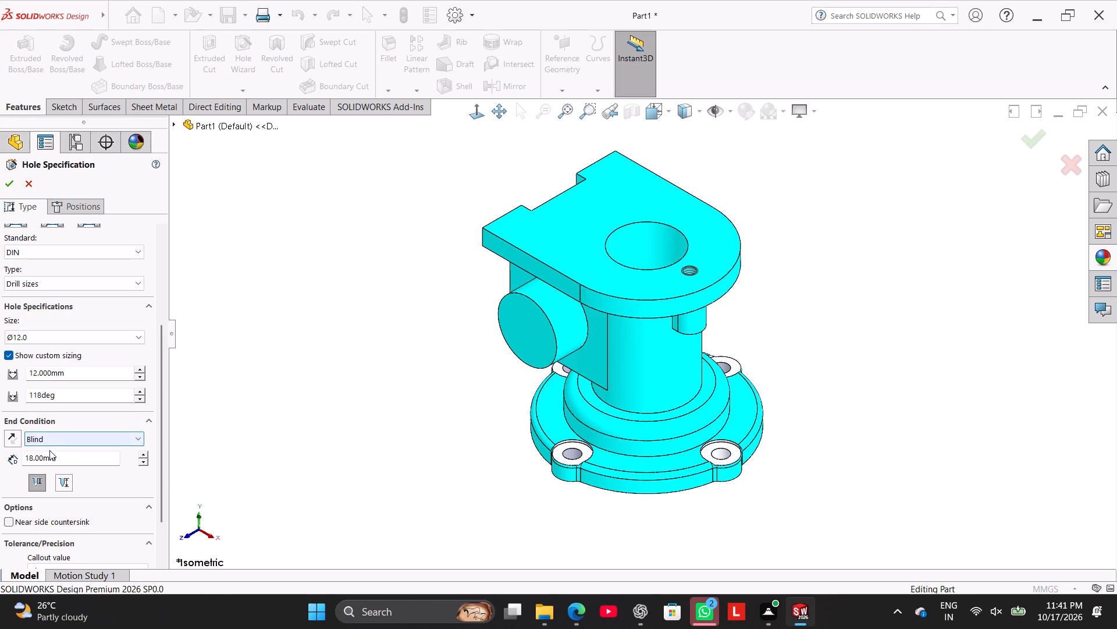
double_click(55, 461)
key(4)
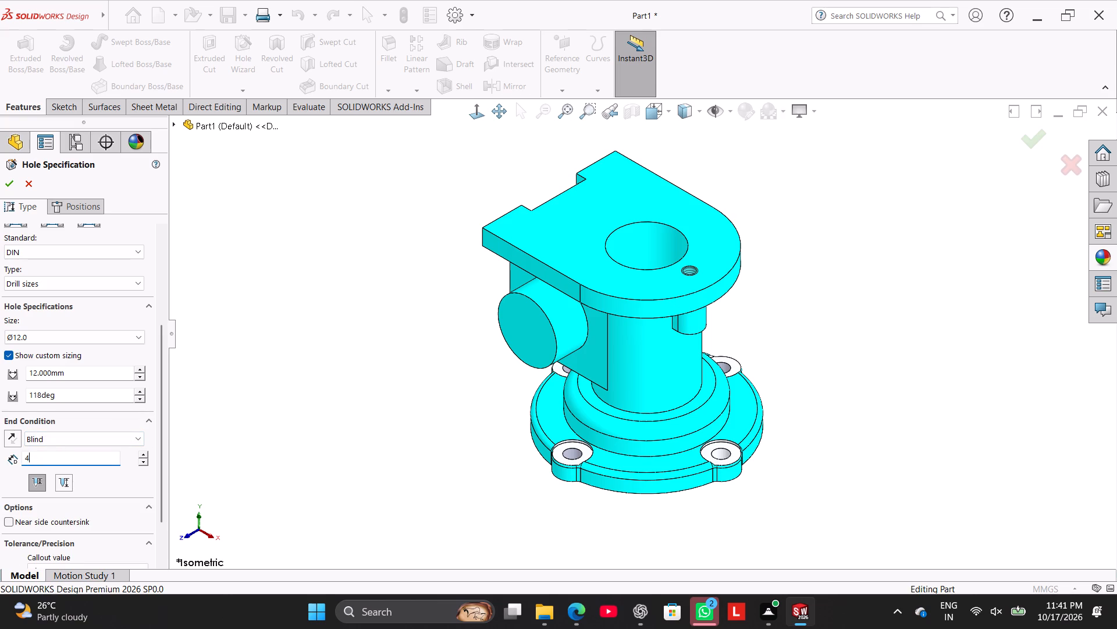
key(0)
key(Return)
Place the hole on the arm plate's top face between the notch and the central bore, dimensioned 25 mm from the origin.
click(59, 205)
click(589, 238)
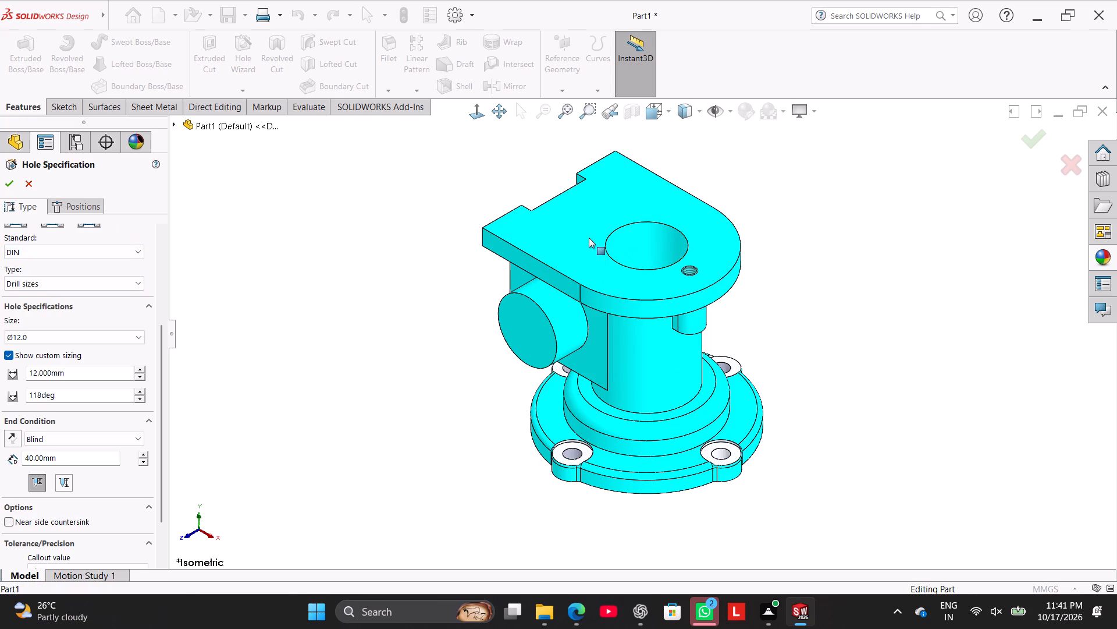
click(86, 207)
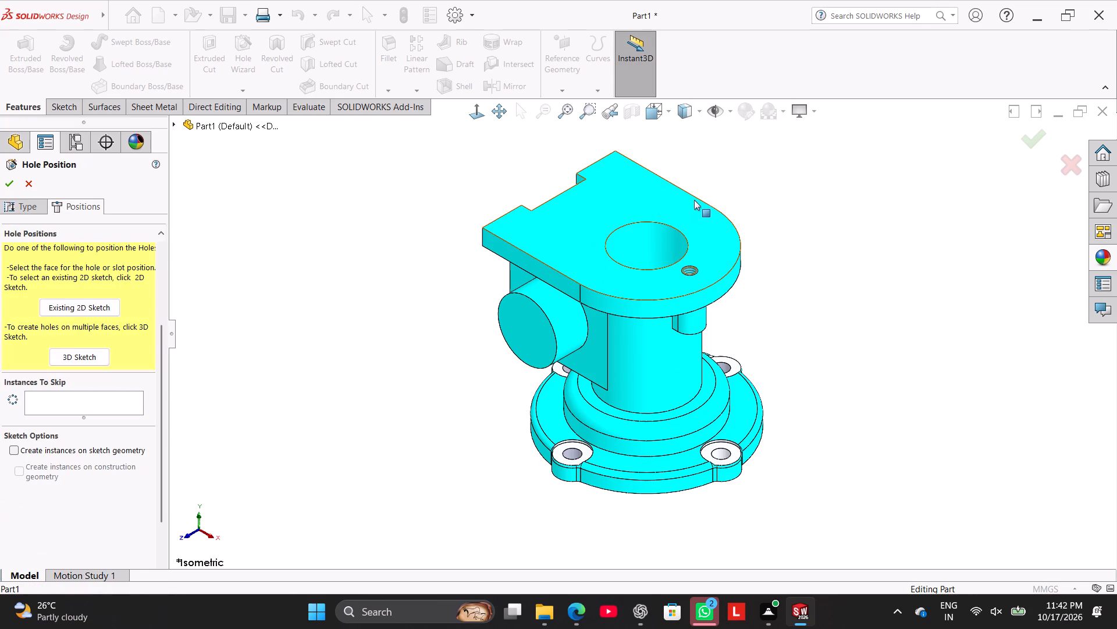
click(590, 209)
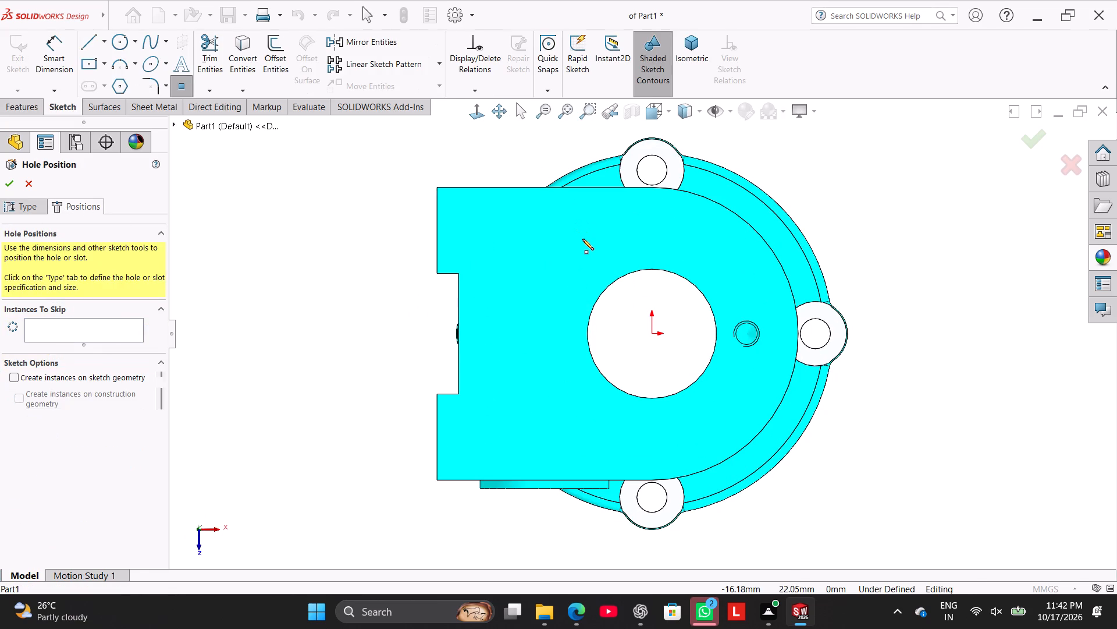
click(542, 335)
click(38, 44)
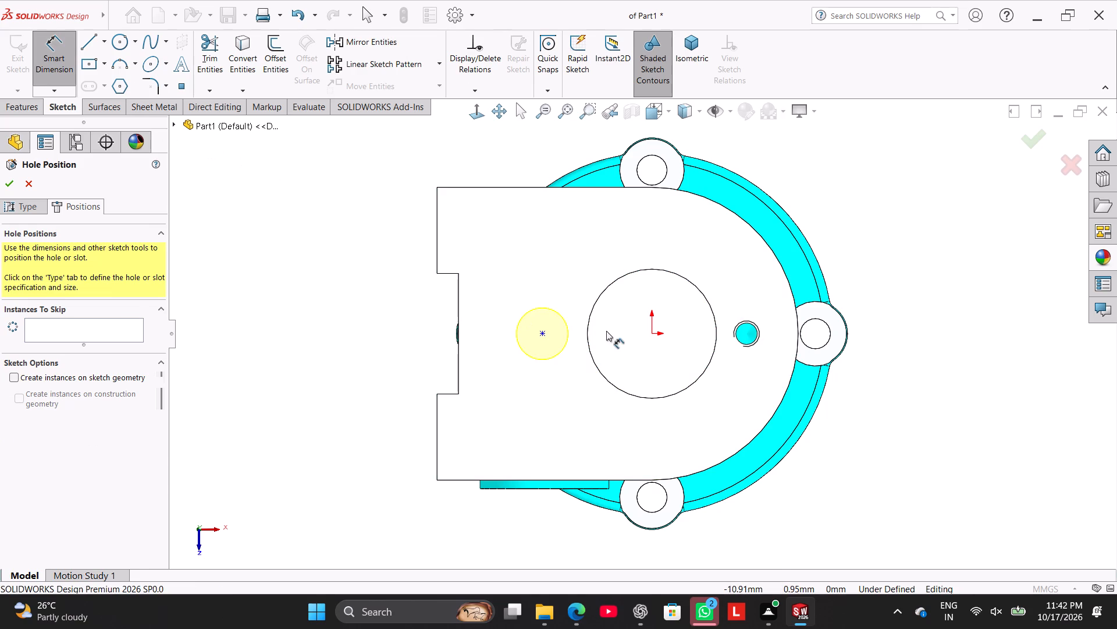
click(653, 333)
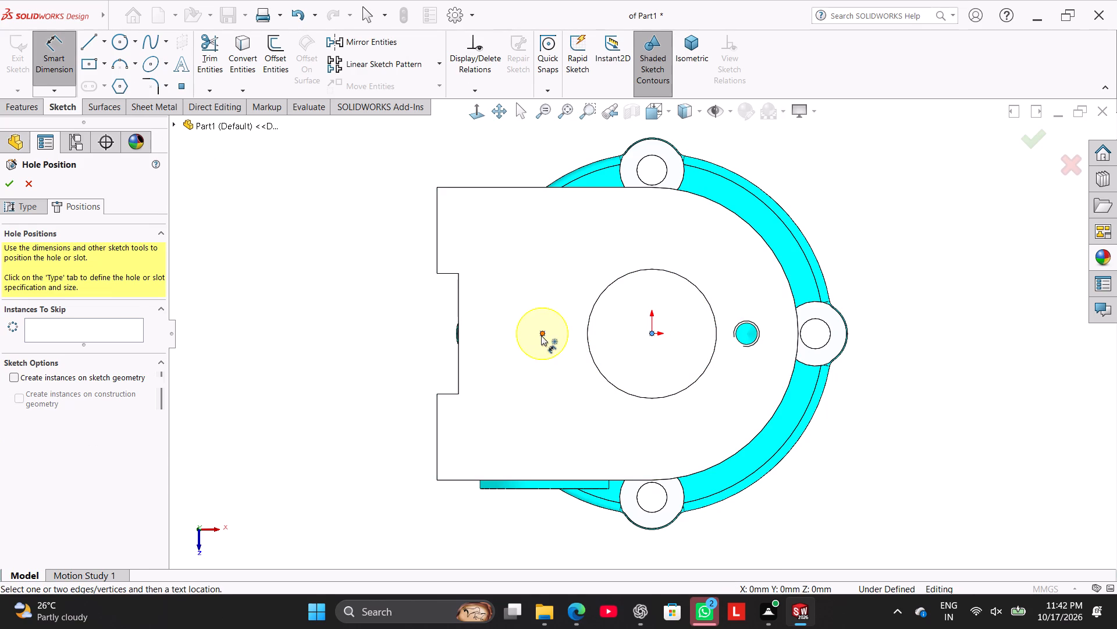
click(541, 335)
click(592, 384)
text(25)
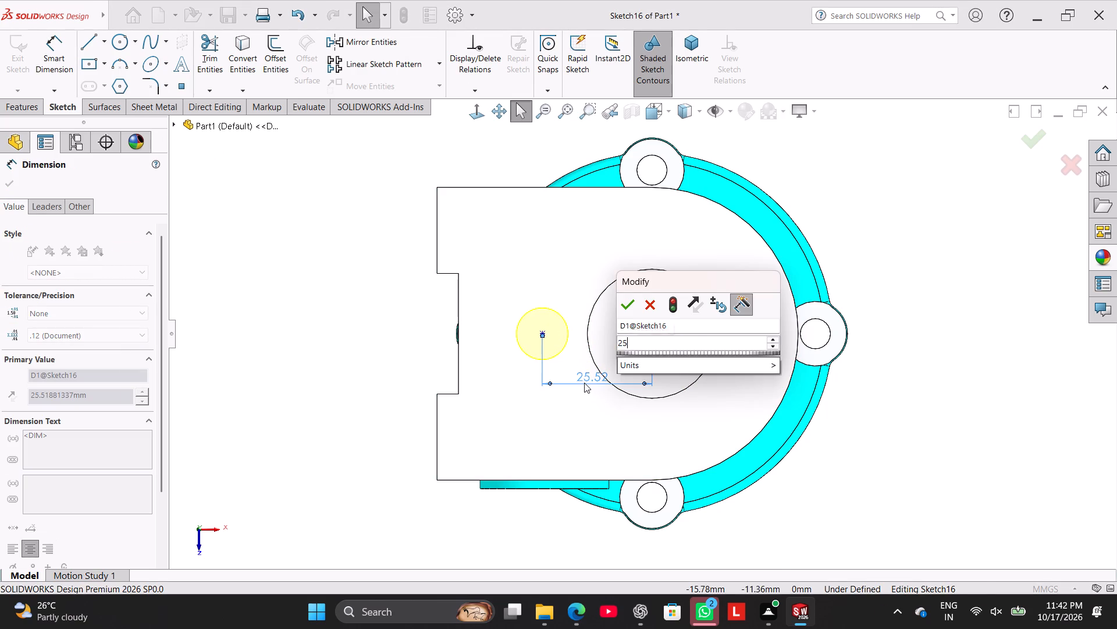
key(Return)
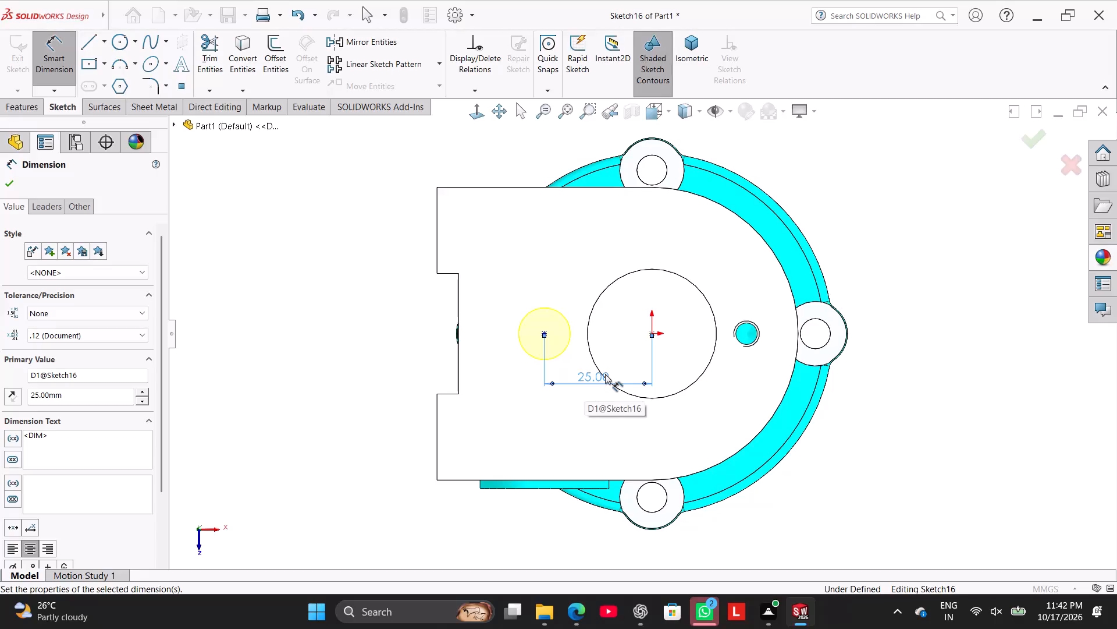
Add a Horizontal relation between the hole's centre point and the origin, and accept the hole.
right_click(386, 278)
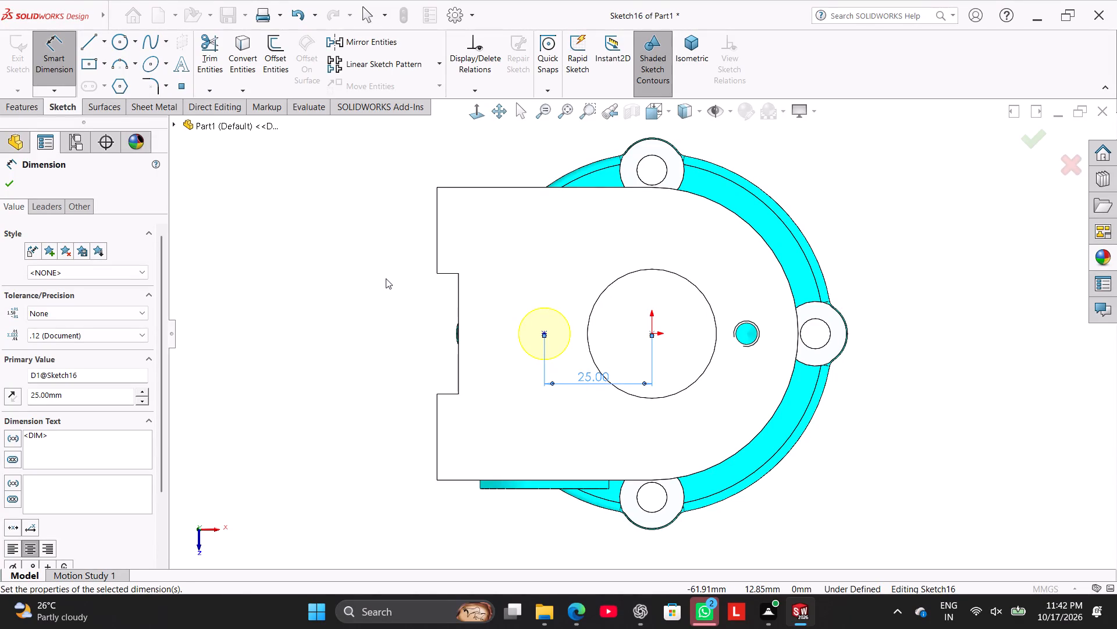
click(439, 317)
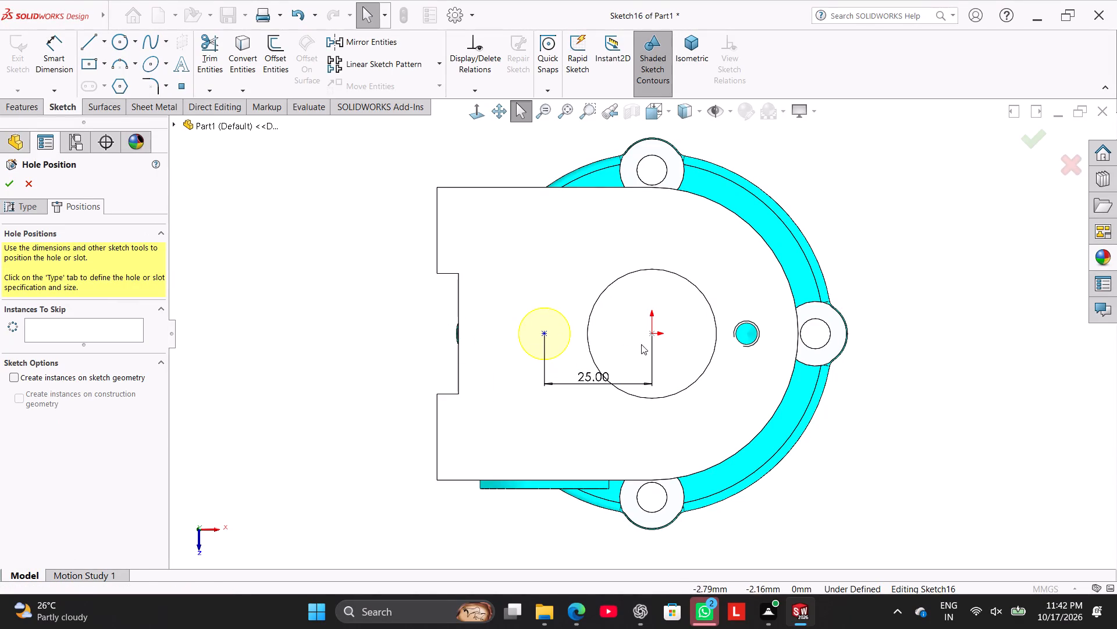
ctrl+click(545, 334)
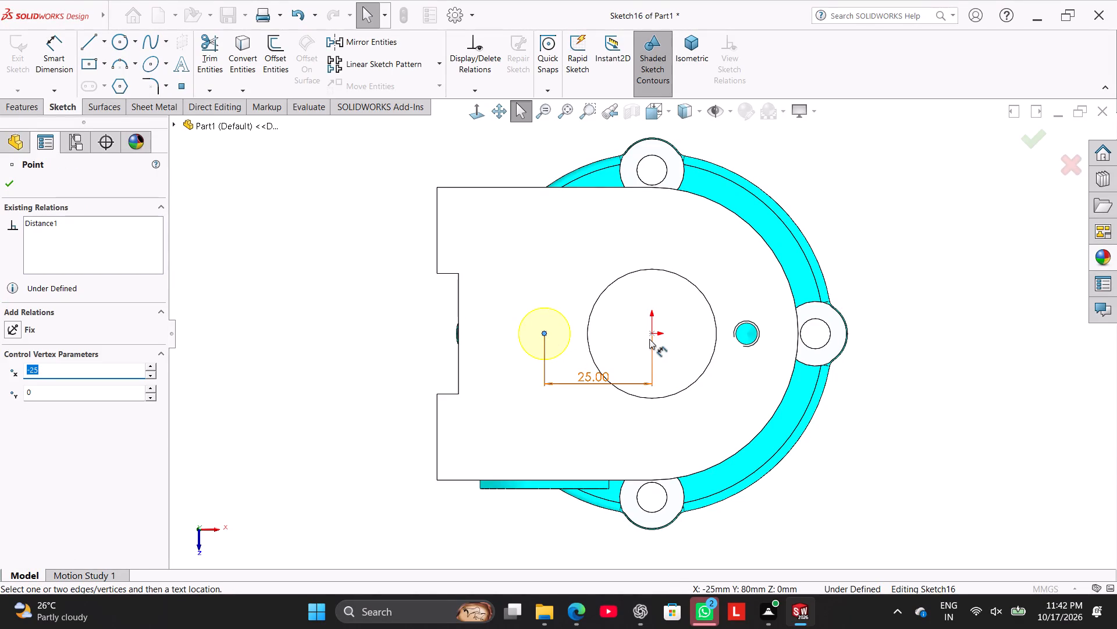
ctrl+click(650, 336)
click(59, 388)
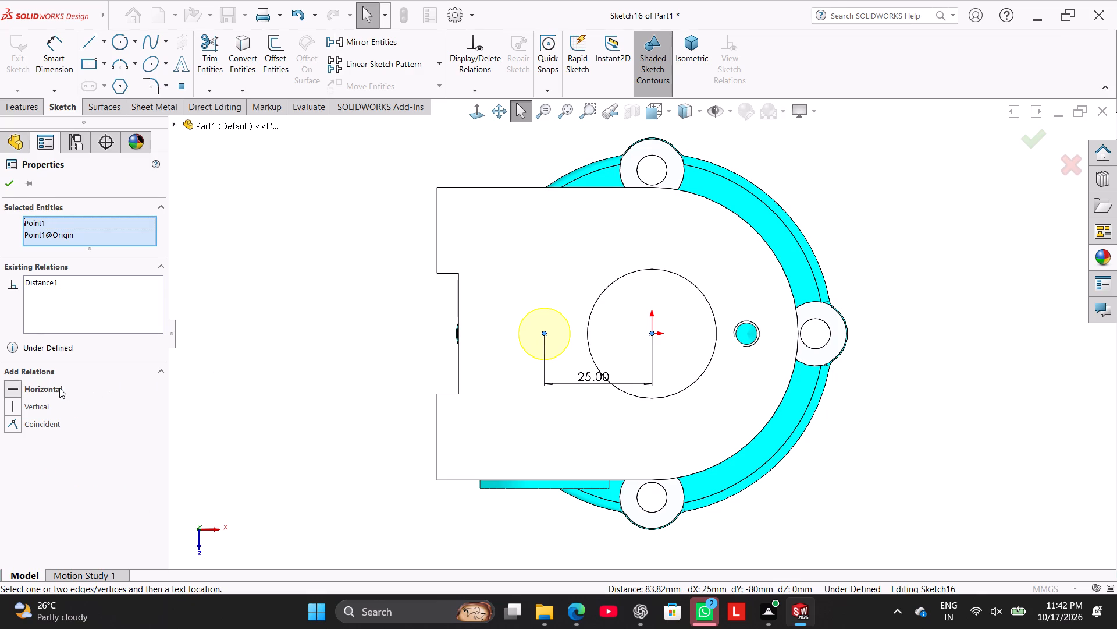
click(321, 321)
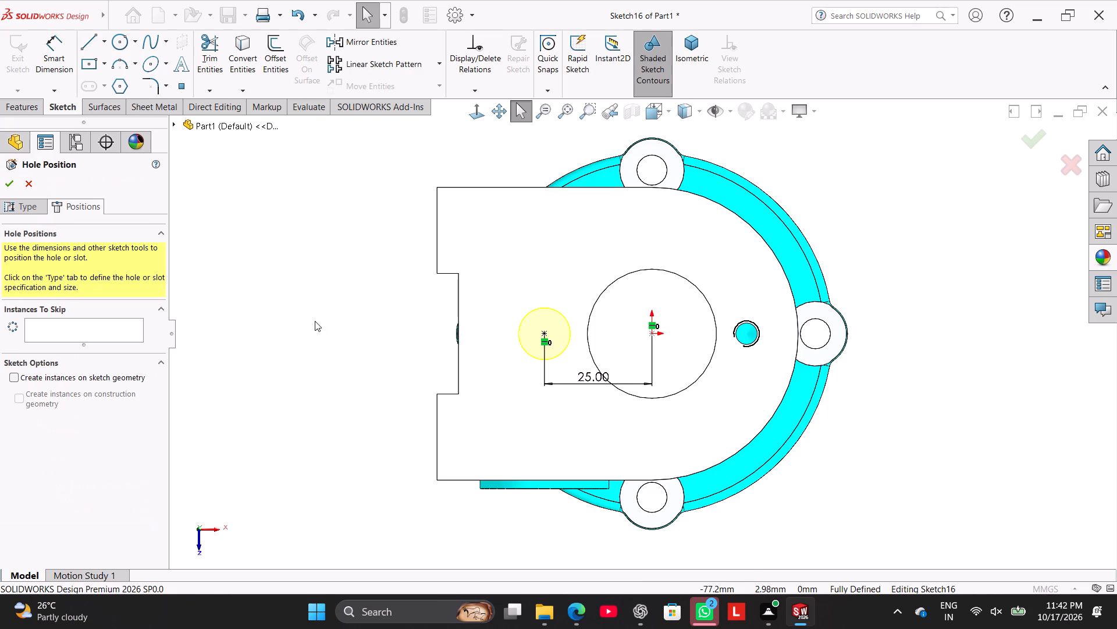
click(9, 190)
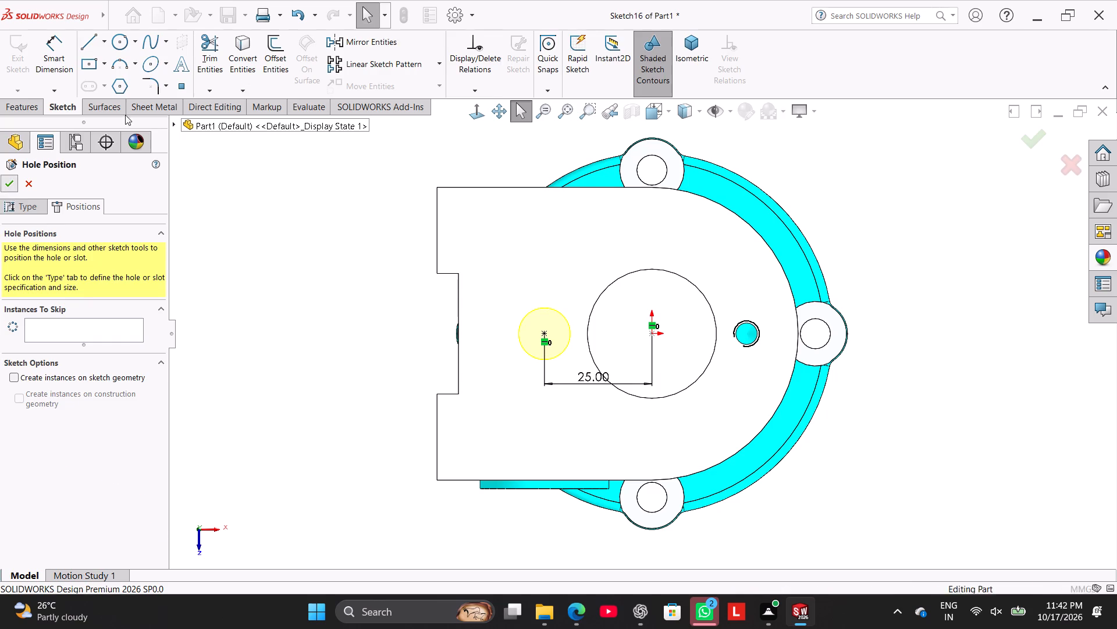
Start a Hole Wizard legacy hole of the Counterbored type with the end condition Up To Next.
click(250, 50)
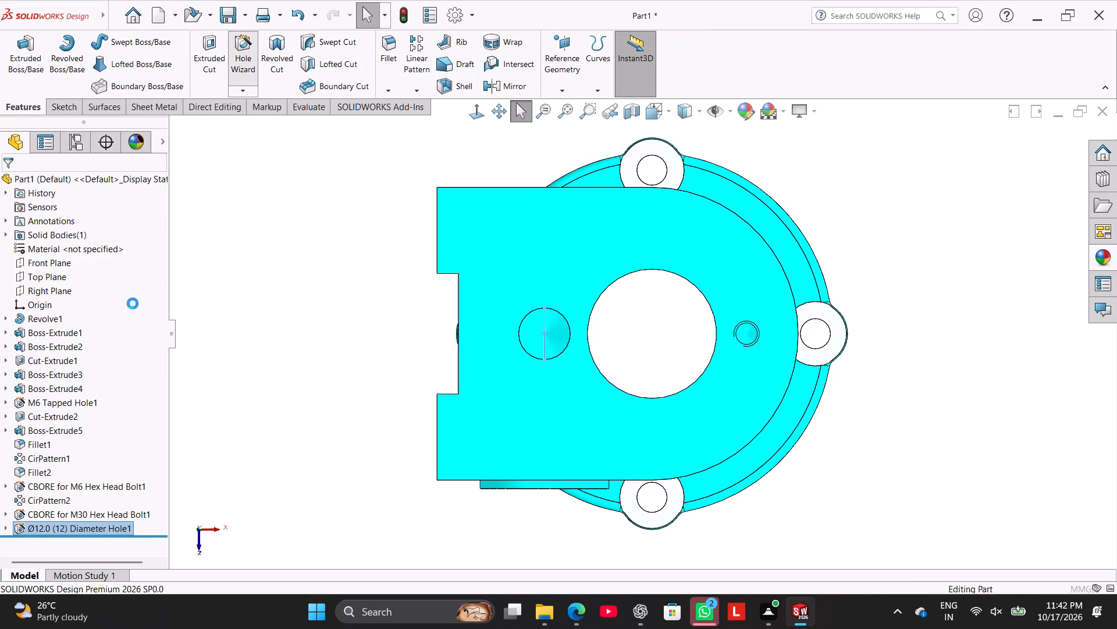
click(95, 340)
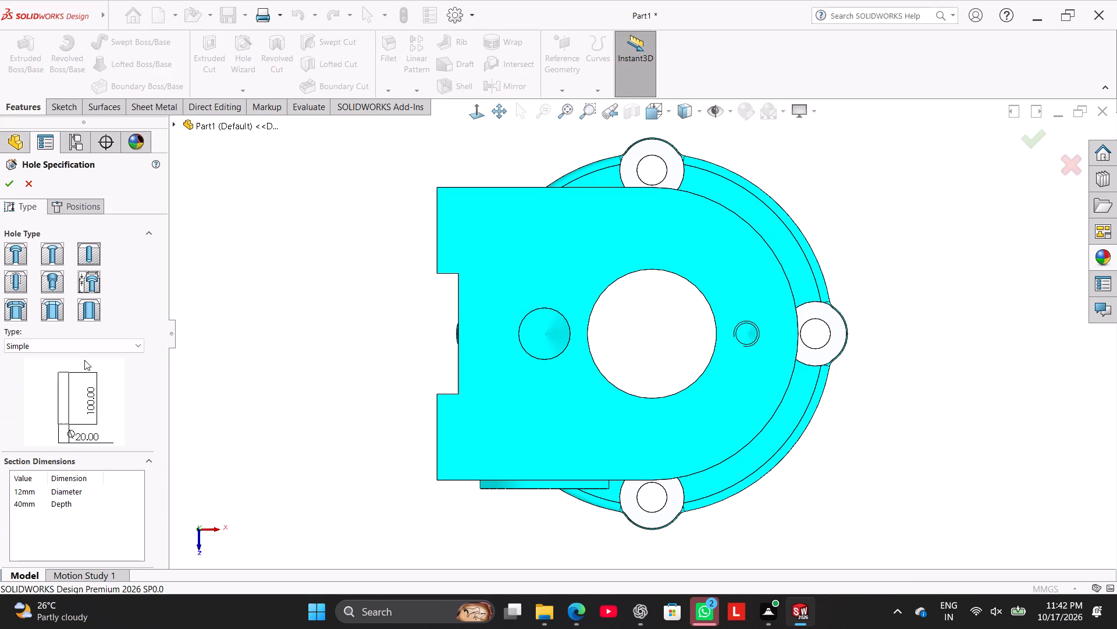
click(85, 339)
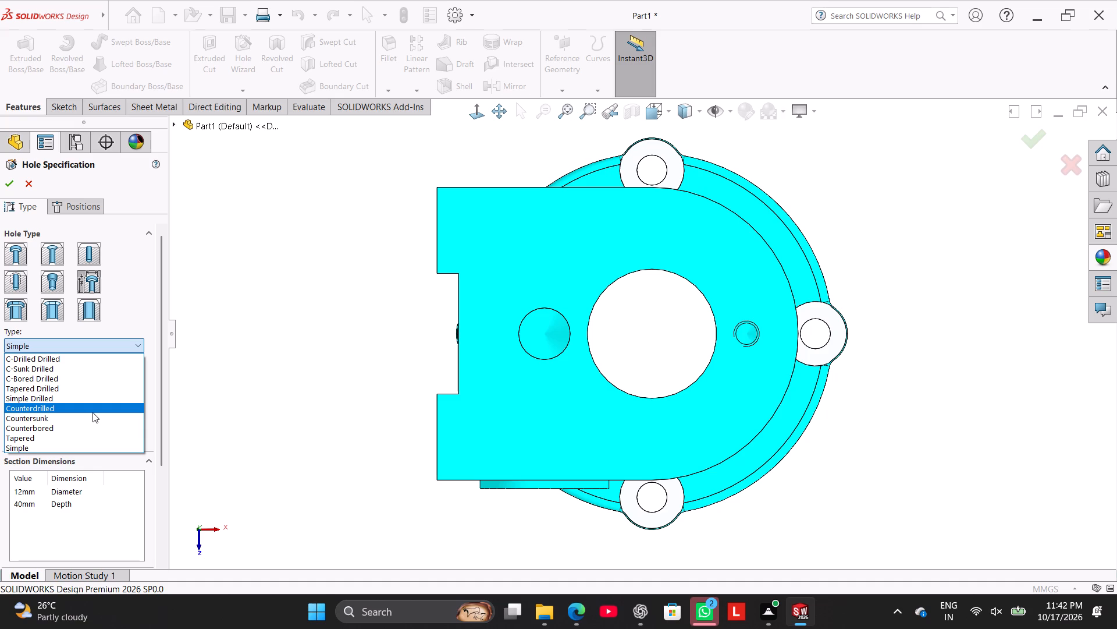
click(102, 426)
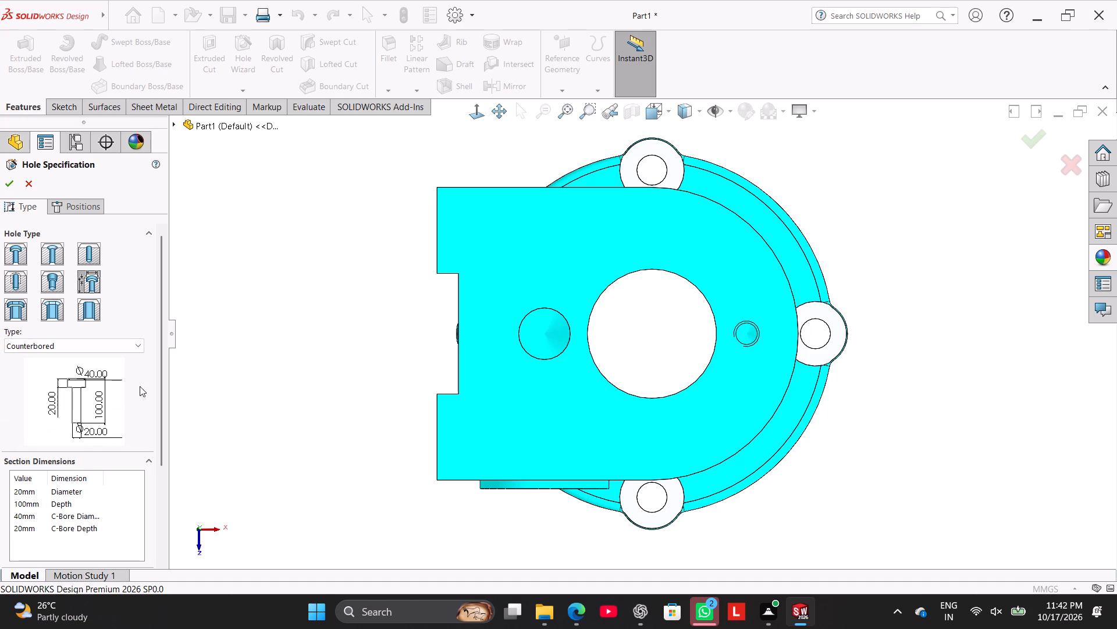
drag(162, 381, 173, 426)
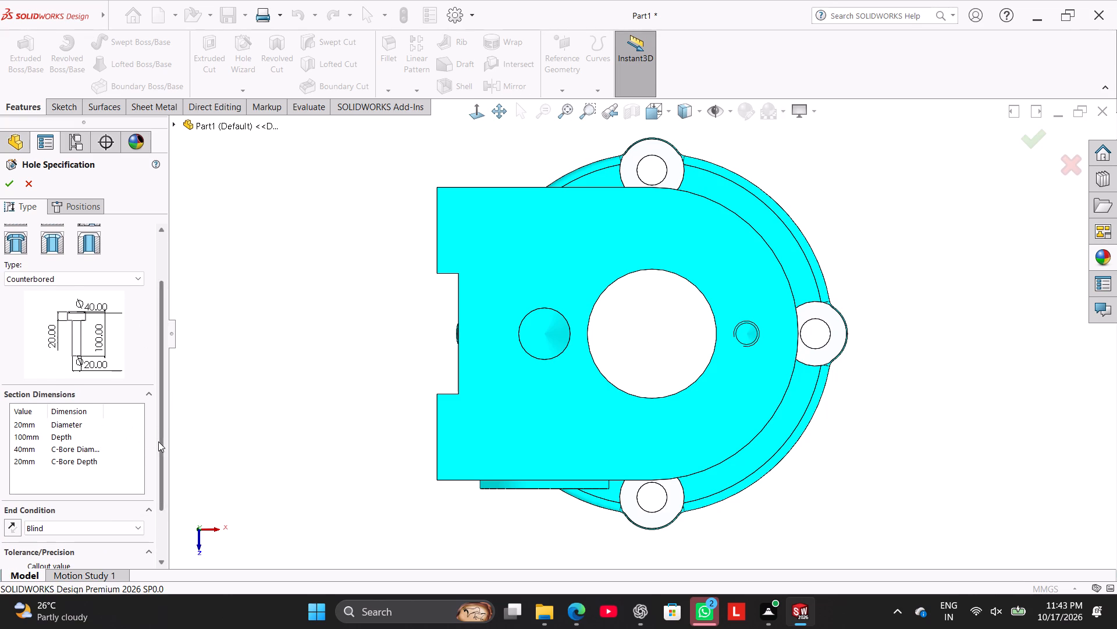
drag(158, 441, 169, 470)
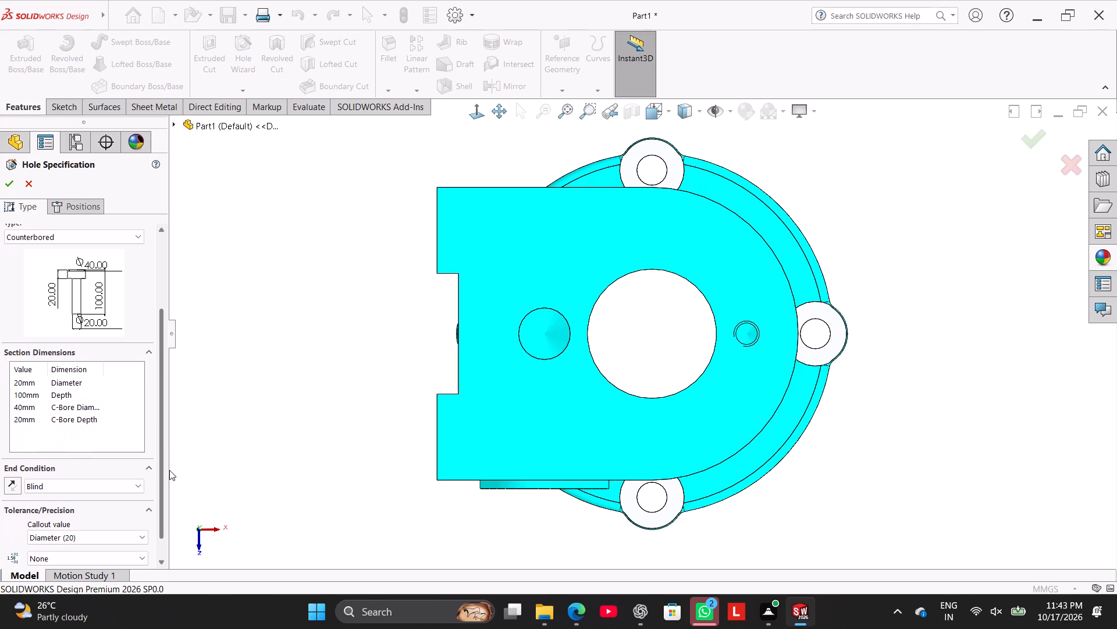
drag(169, 470, 169, 492)
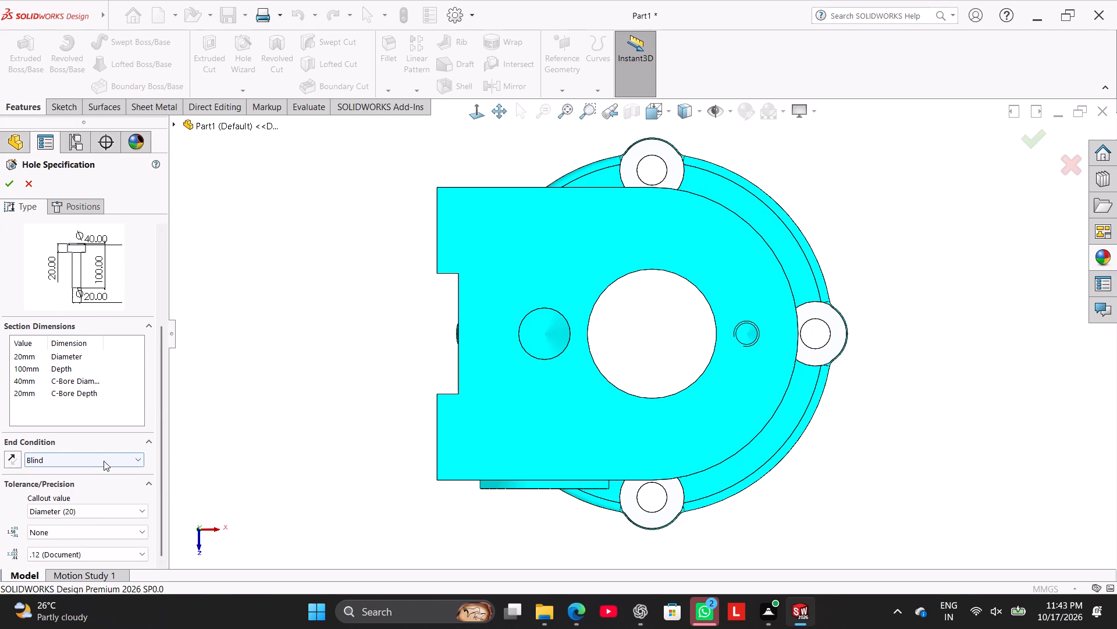
click(104, 461)
click(102, 496)
Set the hole's diameter to 12 mm, counterbore diameter to 20 mm and counterbore depth to 12 mm.
double_click(31, 356)
text(12)
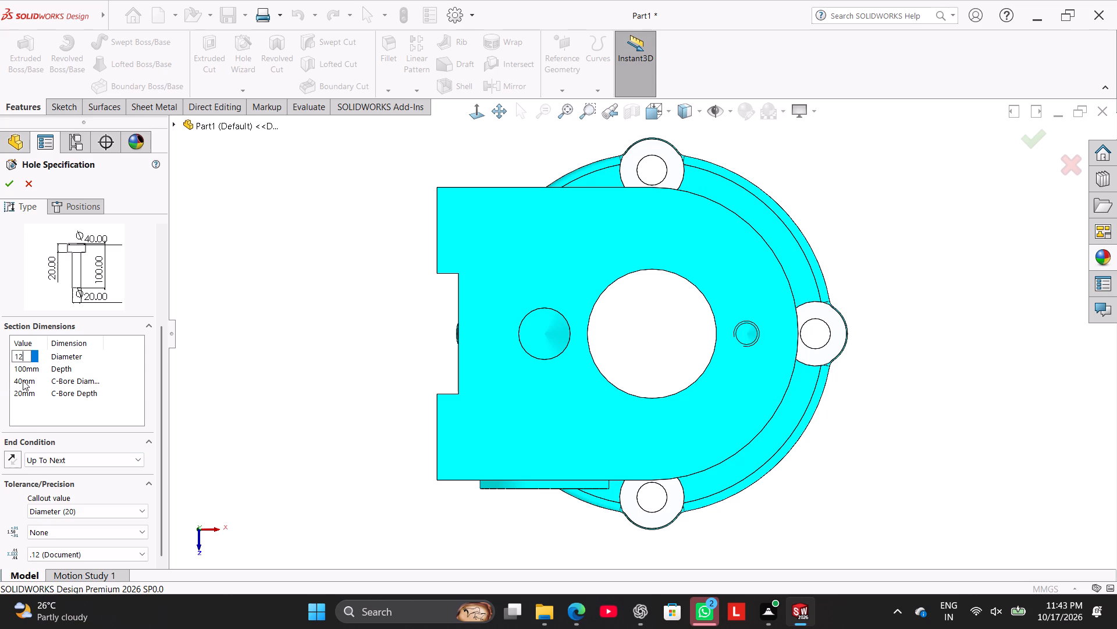
click(24, 380)
click(24, 380)
text(20)
key(Return)
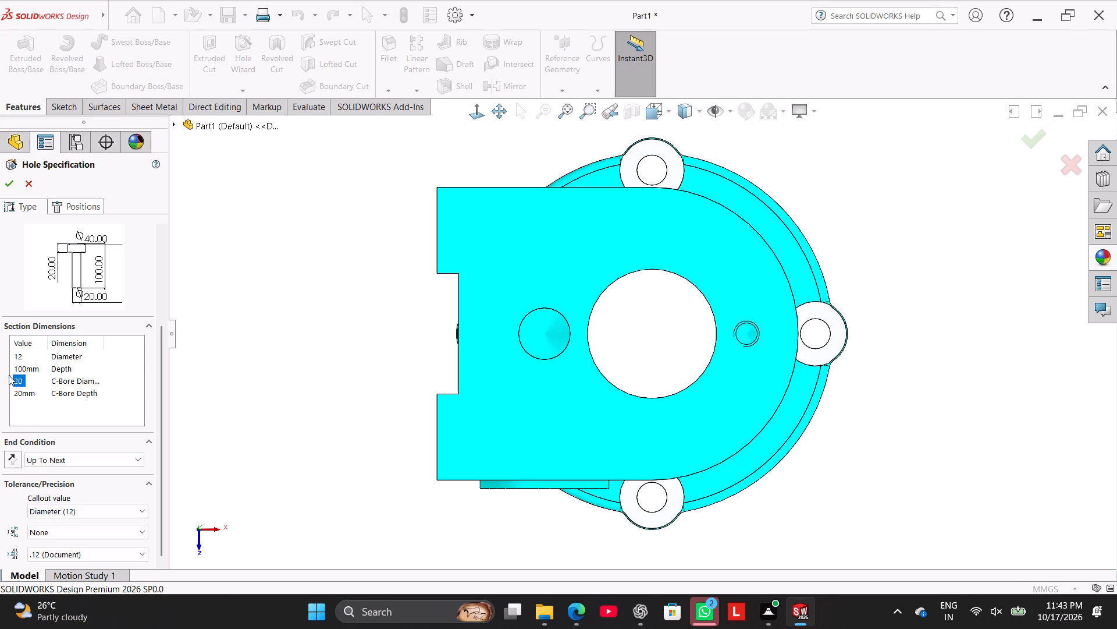
double_click(27, 394)
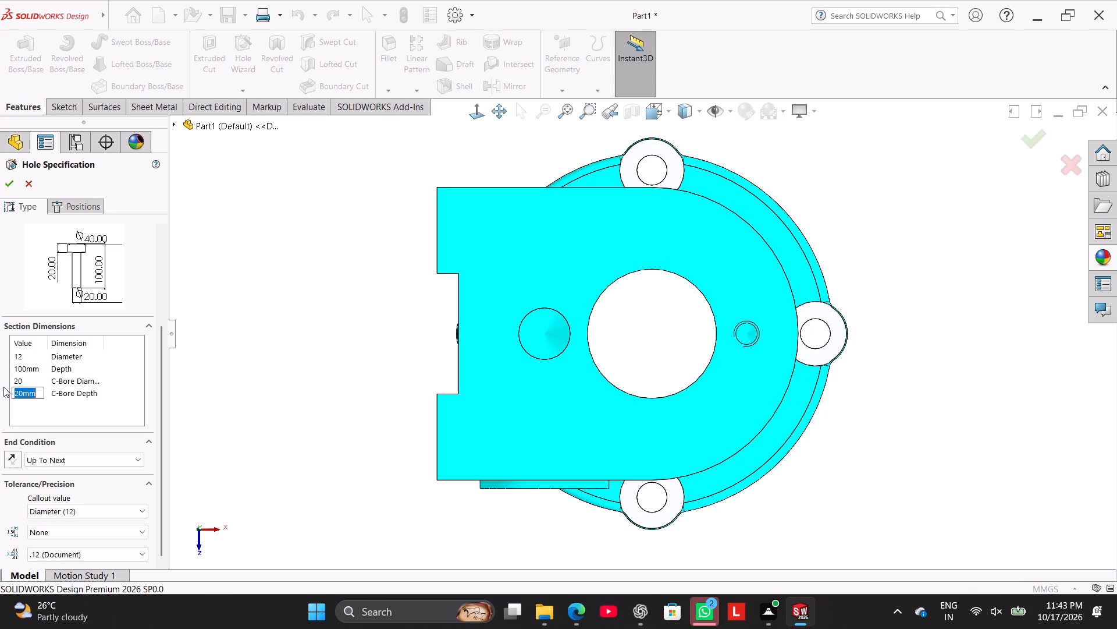
text(12)
key(Return)
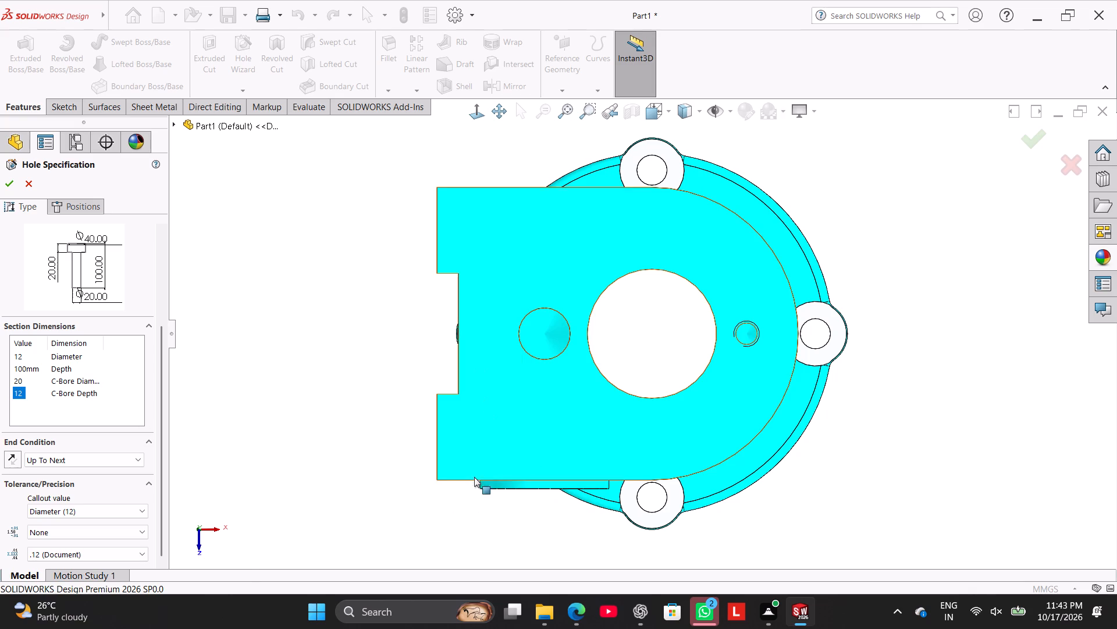
Place the counterbored hole at the centre of the round side boss's end face and accept it.
middle_drag(356, 473, 368, 337)
middle_drag(354, 388, 362, 349)
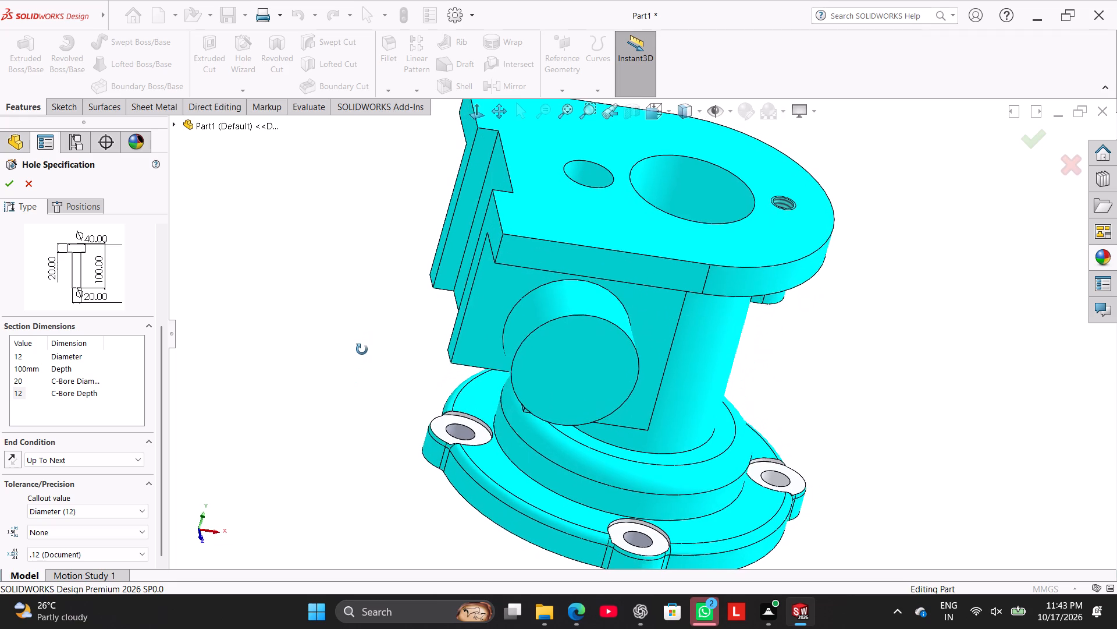
middle_drag(362, 349, 362, 342)
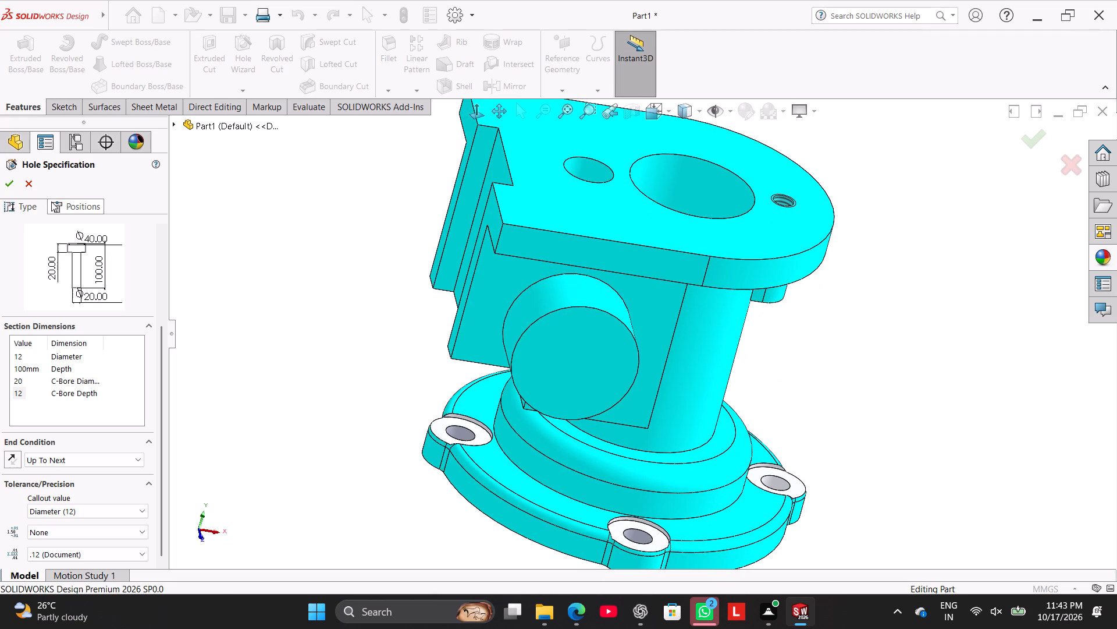
click(67, 207)
click(589, 359)
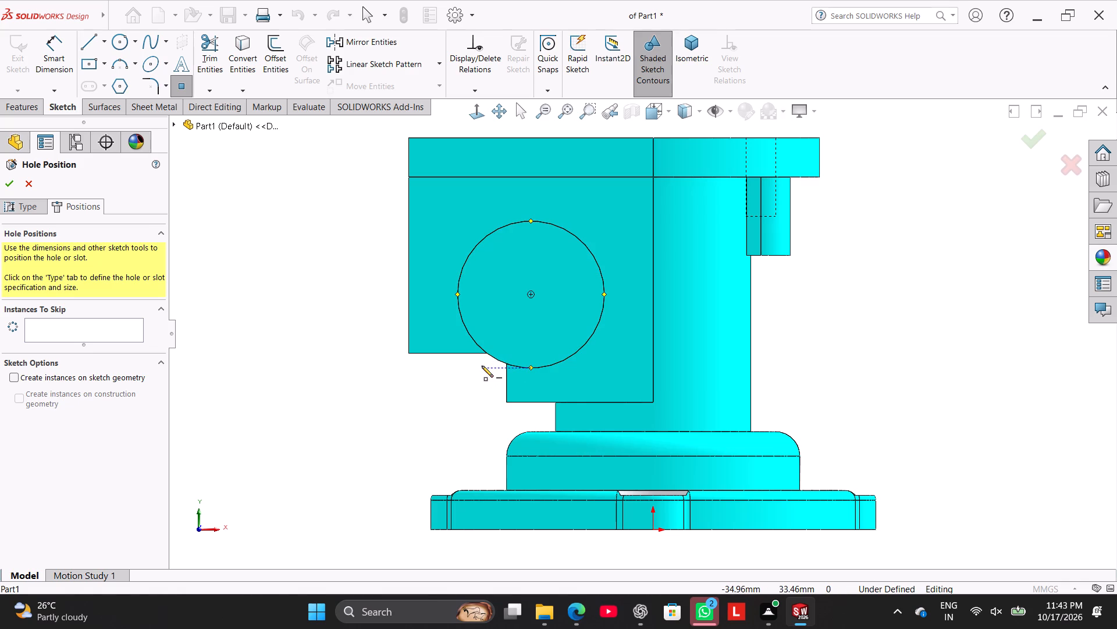
click(529, 294)
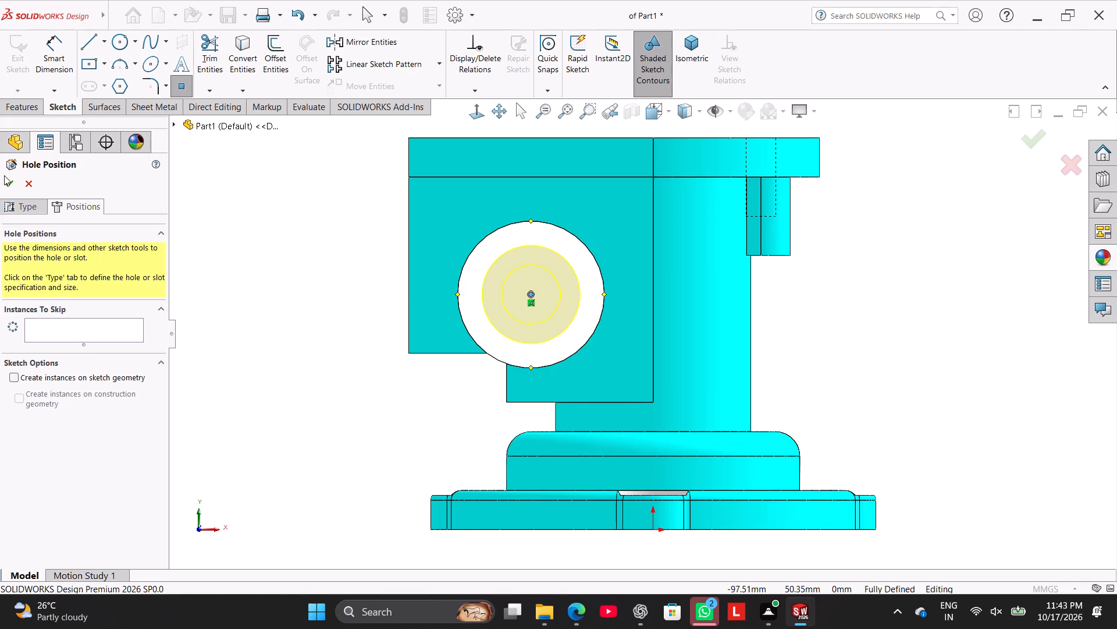
click(8, 181)
Inspect the side boss's counterbored hole and the arm plate's holes from several angles.
middle_drag(364, 298, 361, 324)
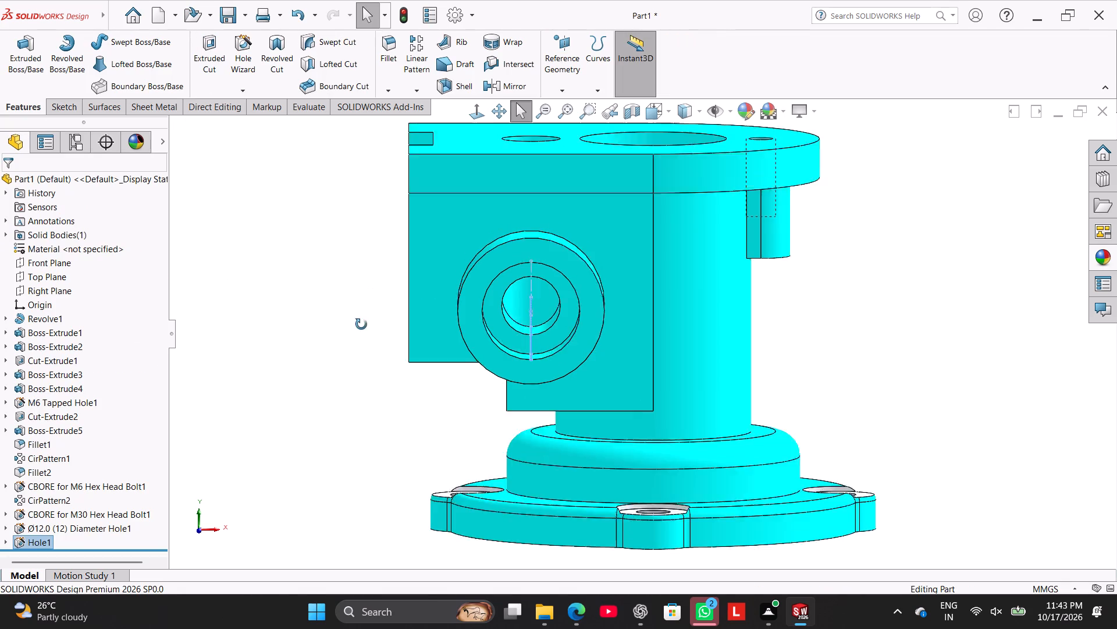
middle_drag(361, 324, 431, 524)
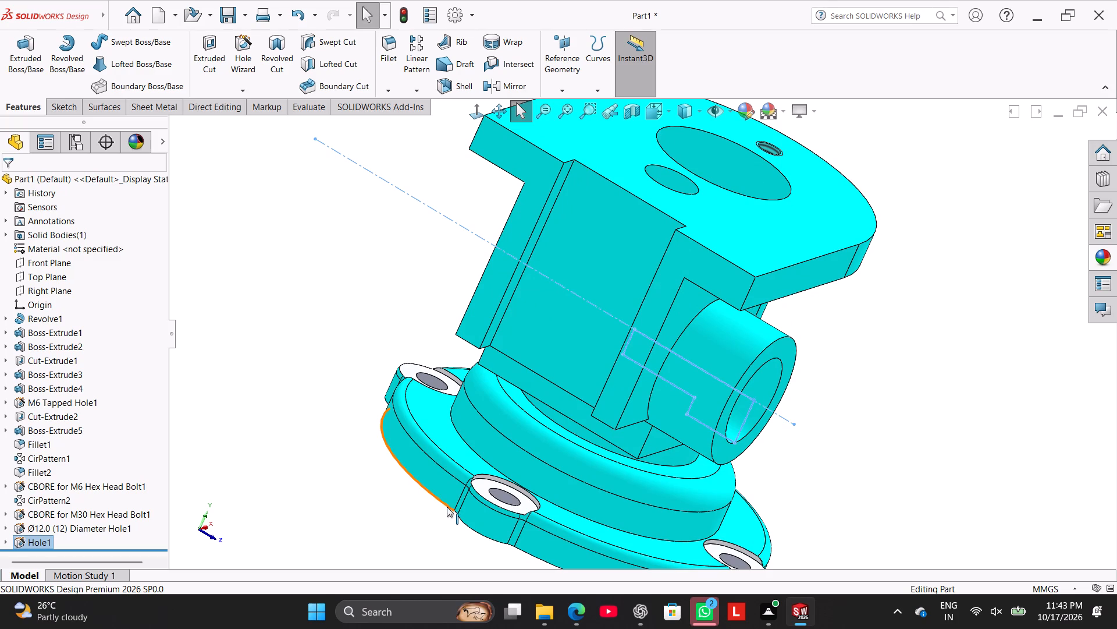
middle_drag(425, 424, 421, 488)
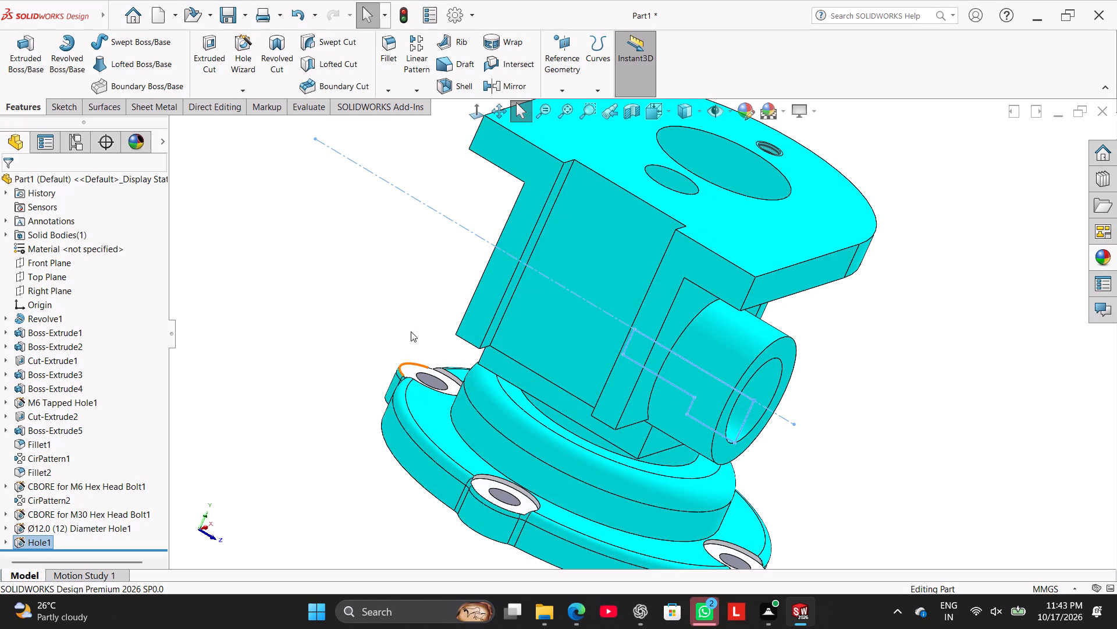
middle_drag(412, 308, 367, 459)
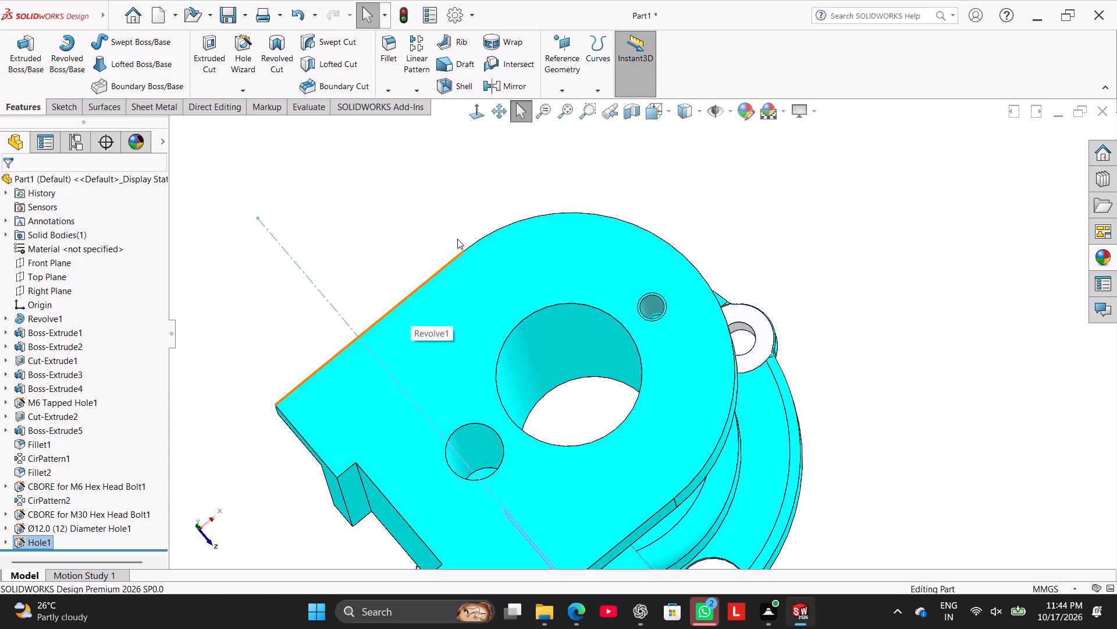
middle_drag(430, 264, 444, 229)
middle_drag(431, 231, 383, 257)
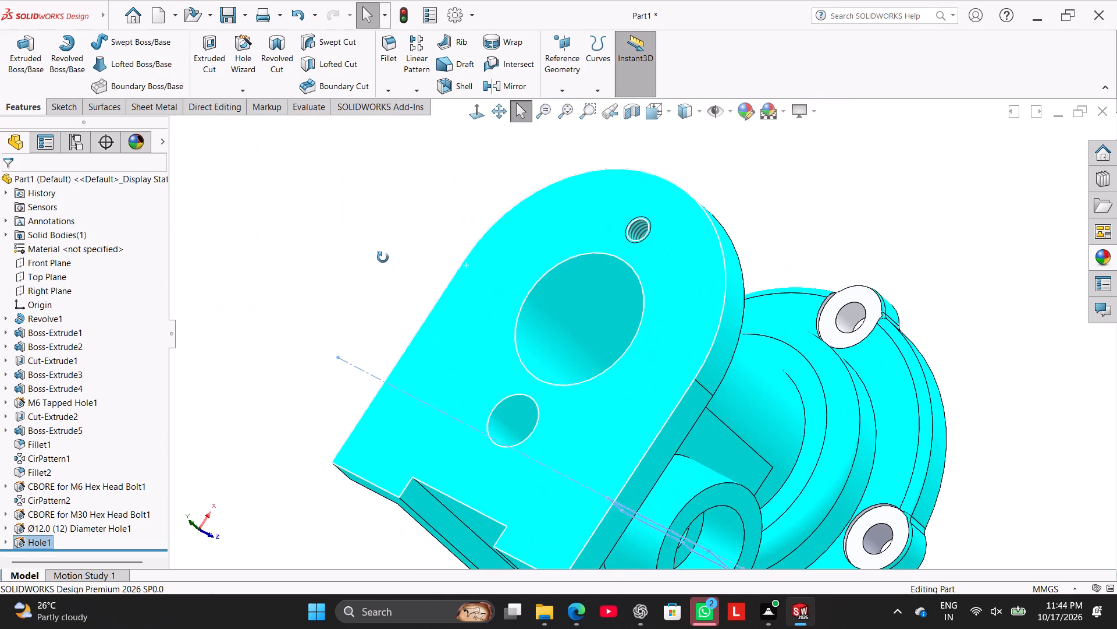
middle_drag(383, 257, 380, 255)
middle_drag(421, 331, 357, 253)
scroll(365, 267, up, 1)
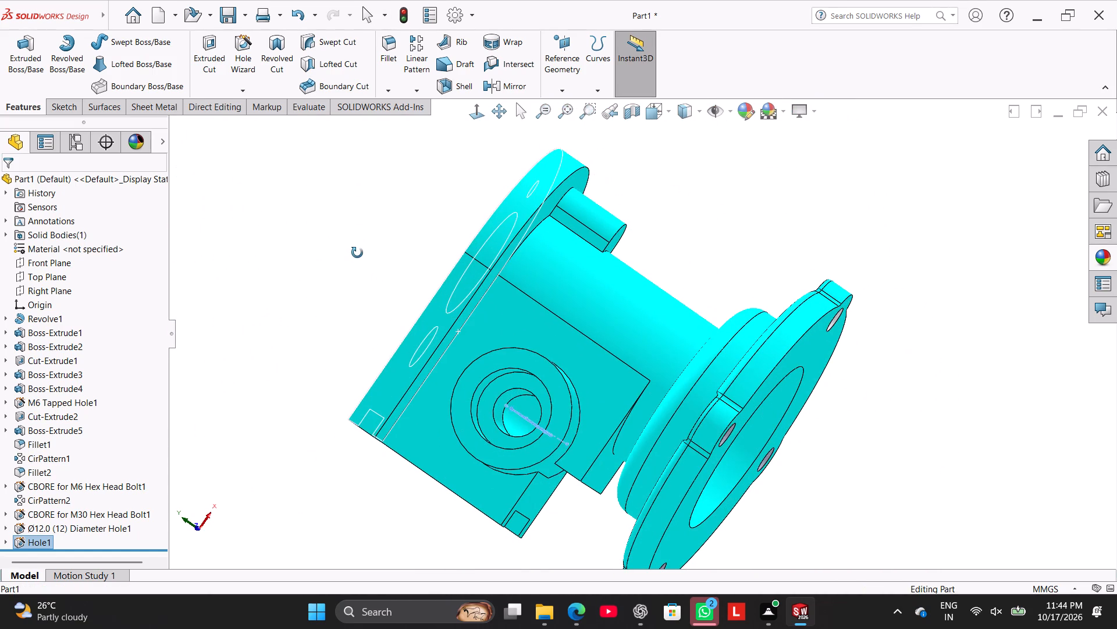
middle_drag(357, 253, 361, 255)
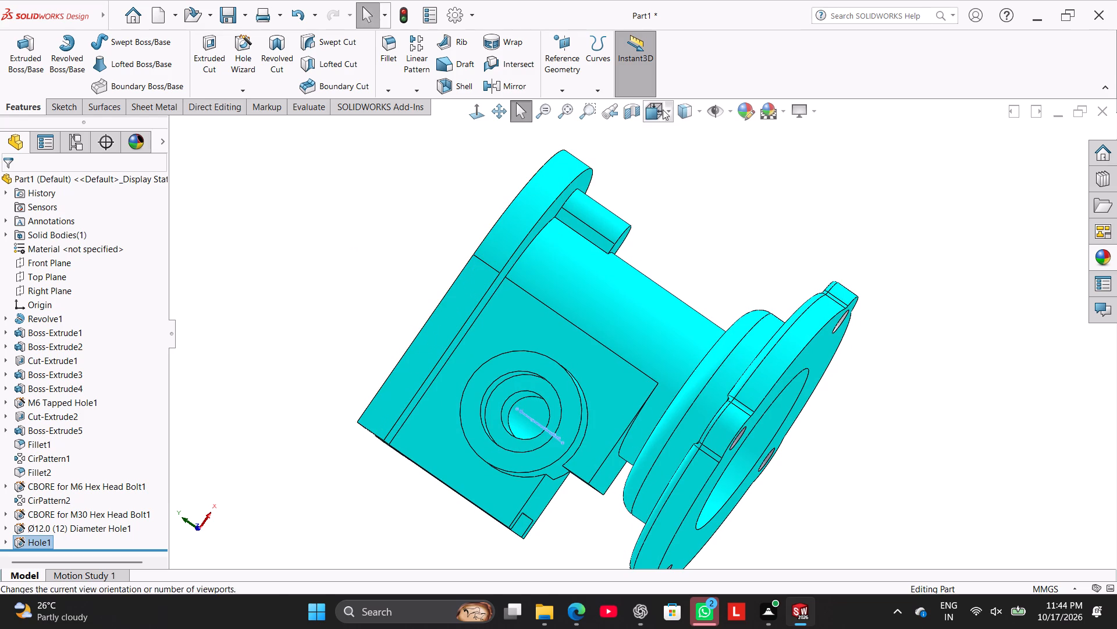
Examine the counterbored side hole in a temporary section view along the Right Plane offset -29 mm, then close the section without keeping it.
click(633, 106)
middle_drag(414, 268, 358, 359)
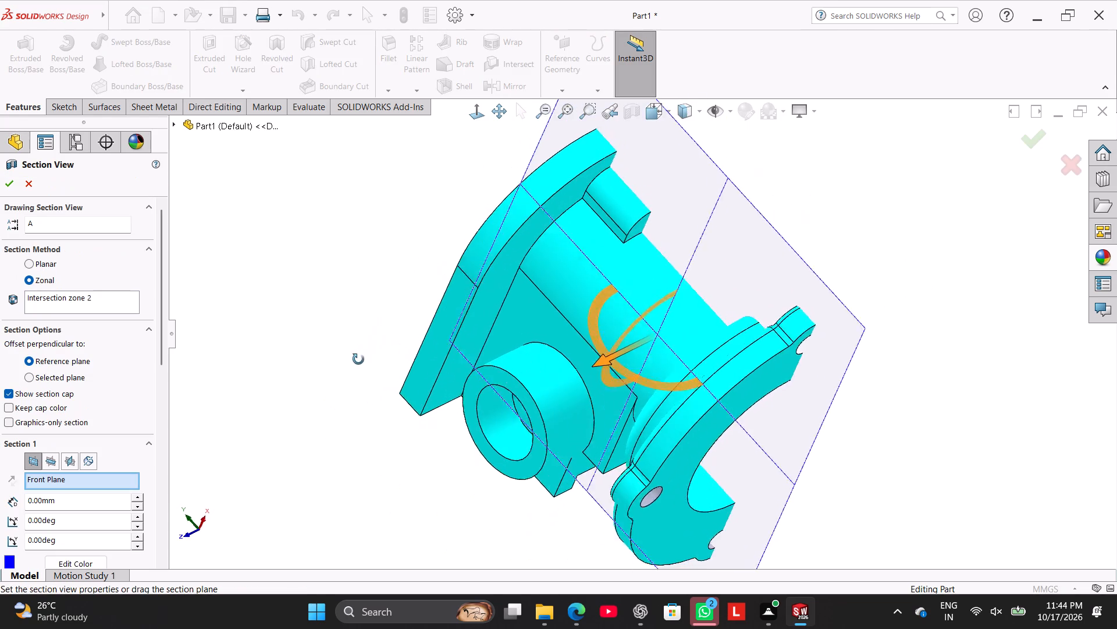
middle_drag(358, 359, 367, 412)
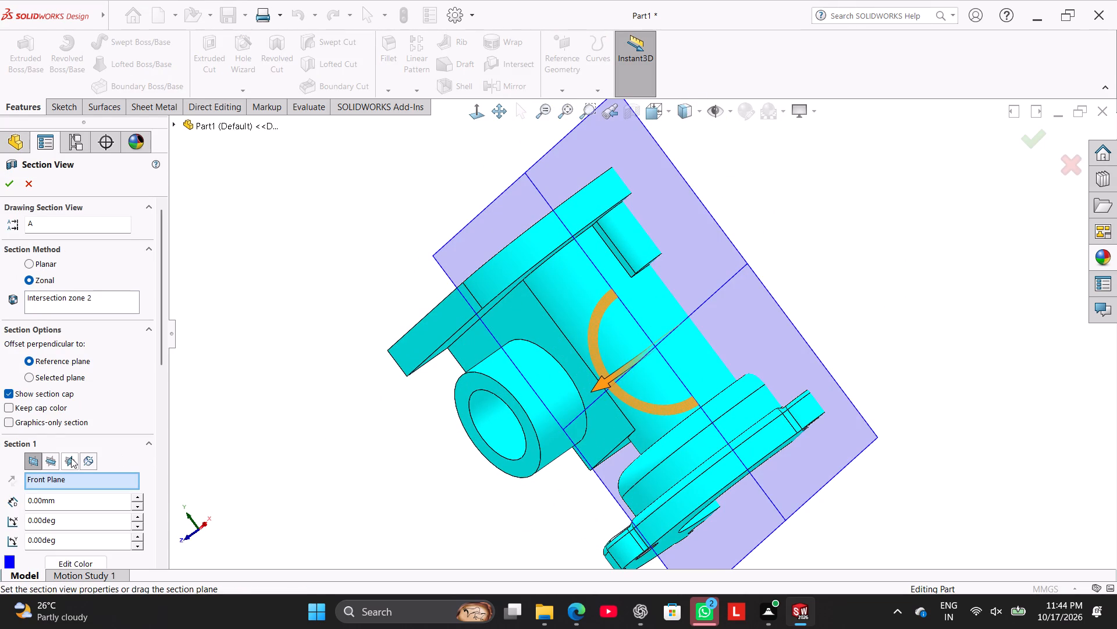
click(71, 458)
middle_drag(254, 352, 251, 448)
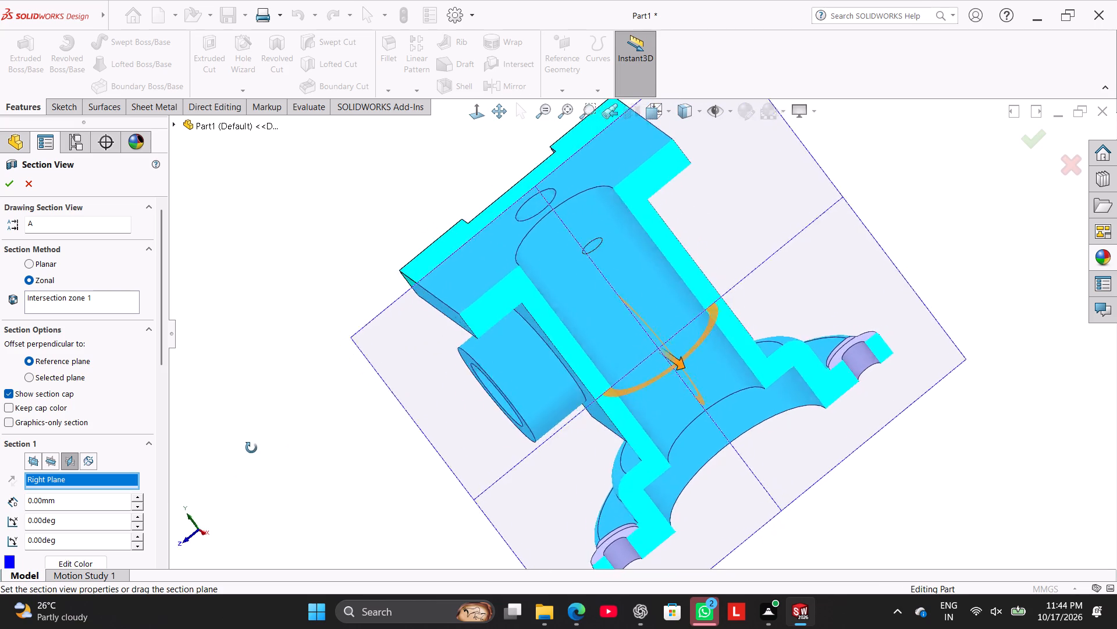
middle_drag(251, 448, 275, 331)
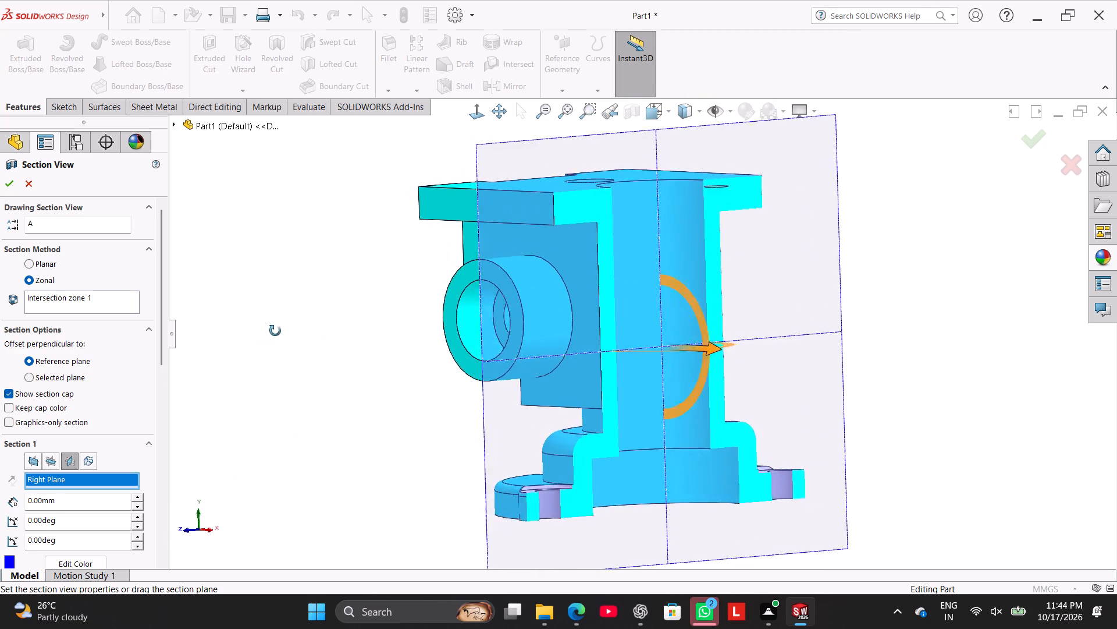
middle_drag(275, 331, 246, 350)
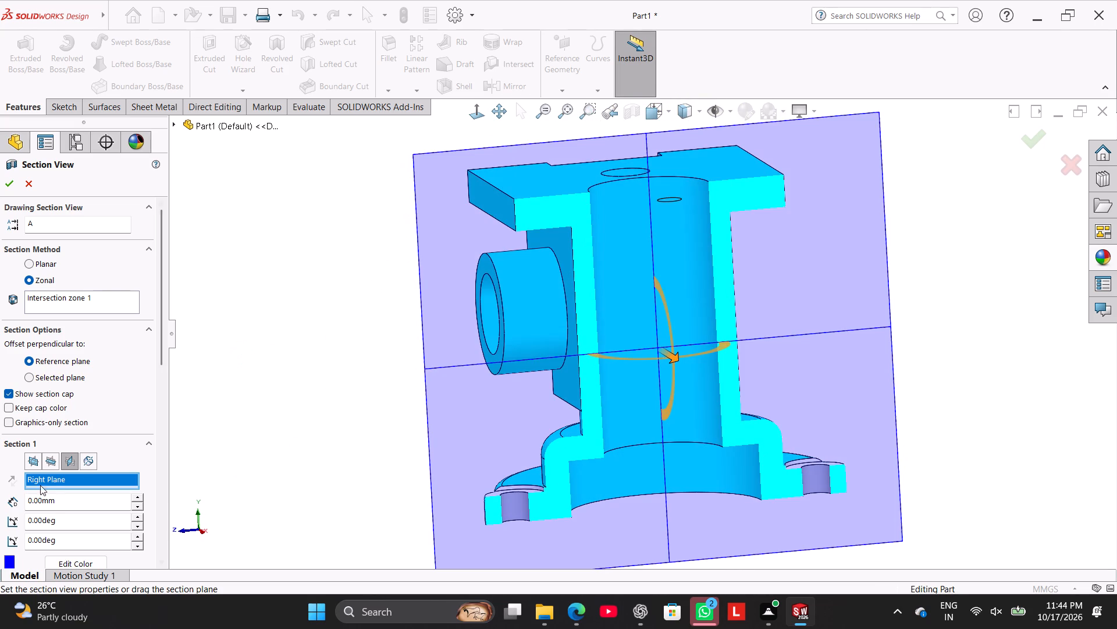
click(52, 463)
click(66, 461)
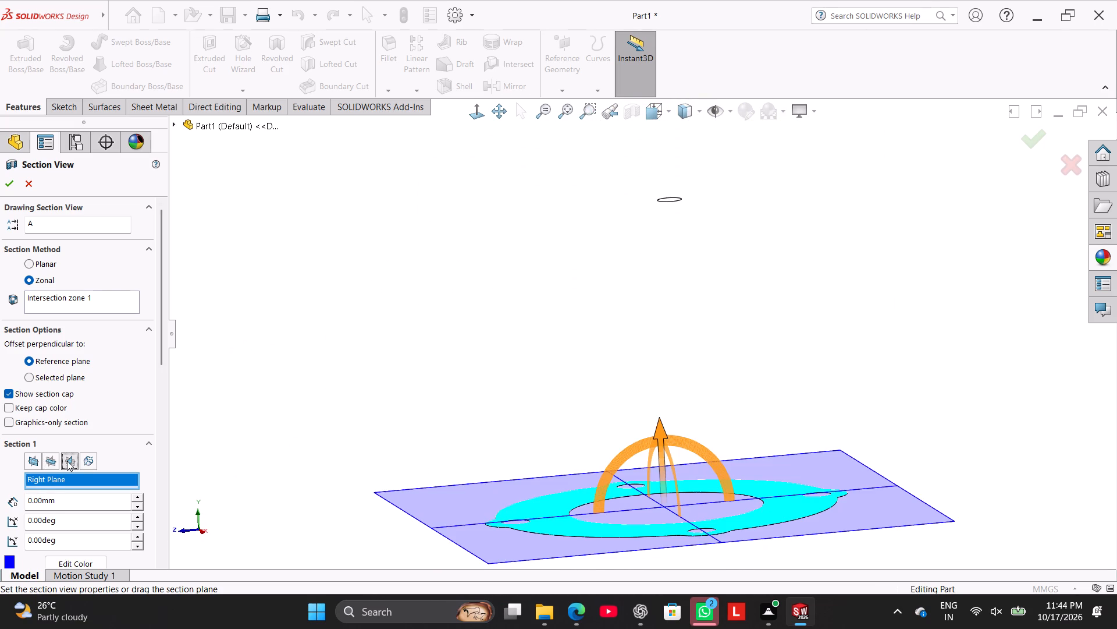
drag(673, 355, 655, 319)
middle_drag(426, 327, 466, 374)
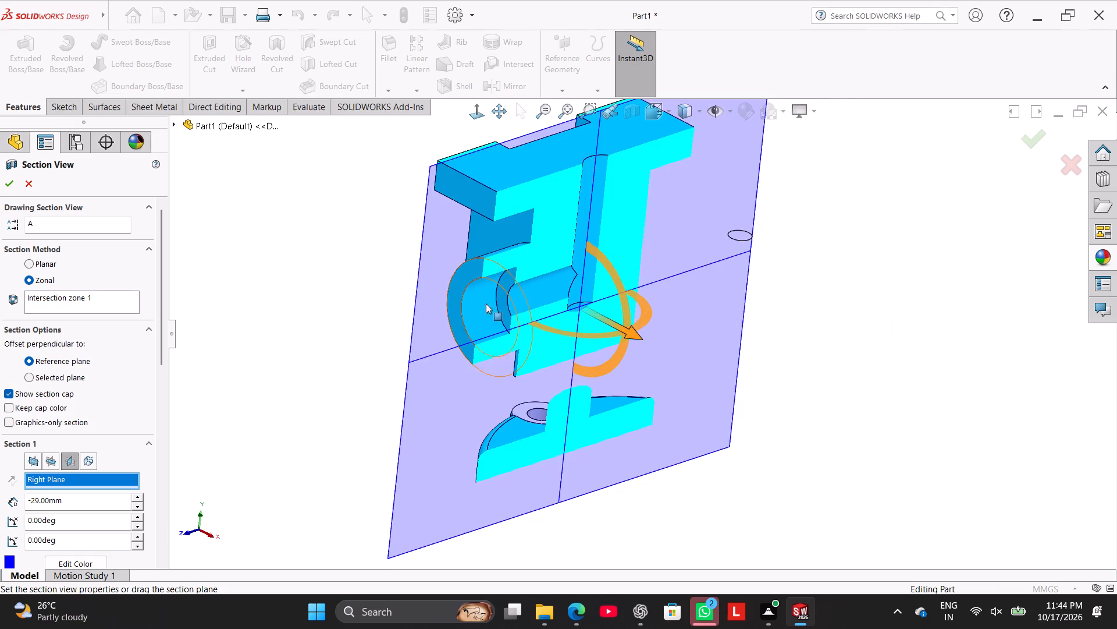
click(32, 181)
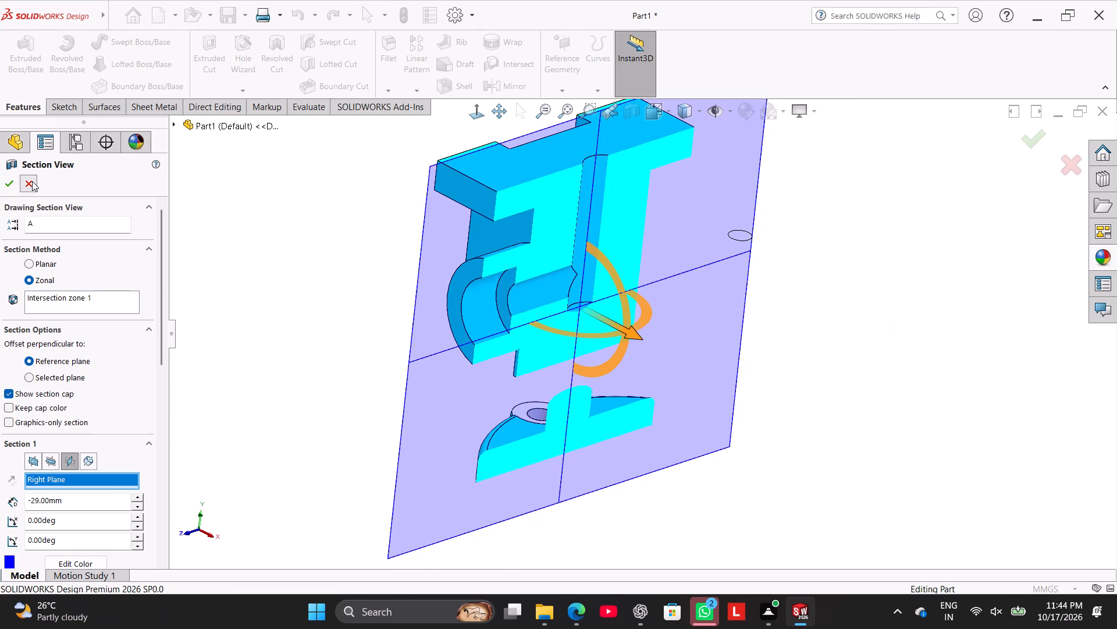
click(245, 250)
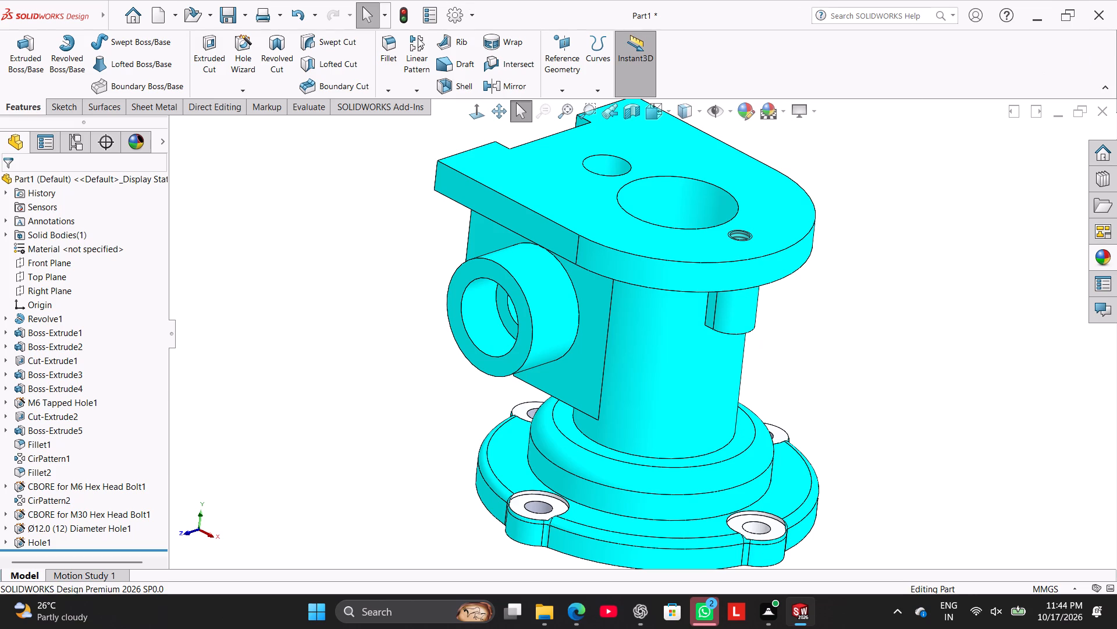
Fillet the two vertical corner edges at the notched end of the arm plate with a 12 mm symmetric radius.
click(386, 50)
scroll(467, 140, up, 2)
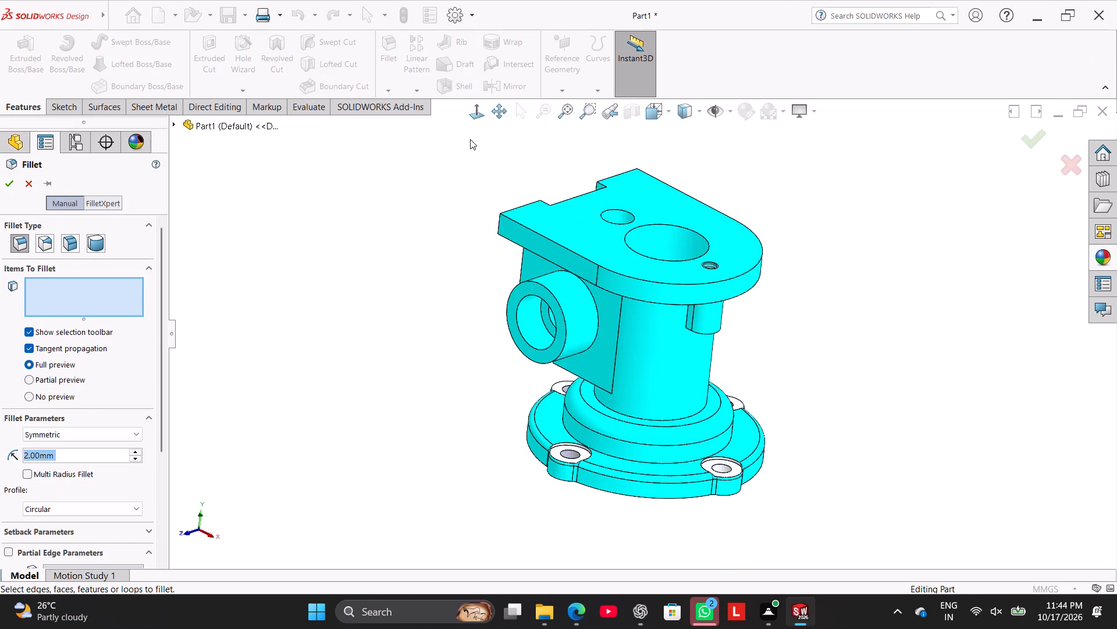
middle_drag(479, 163, 483, 217)
click(501, 239)
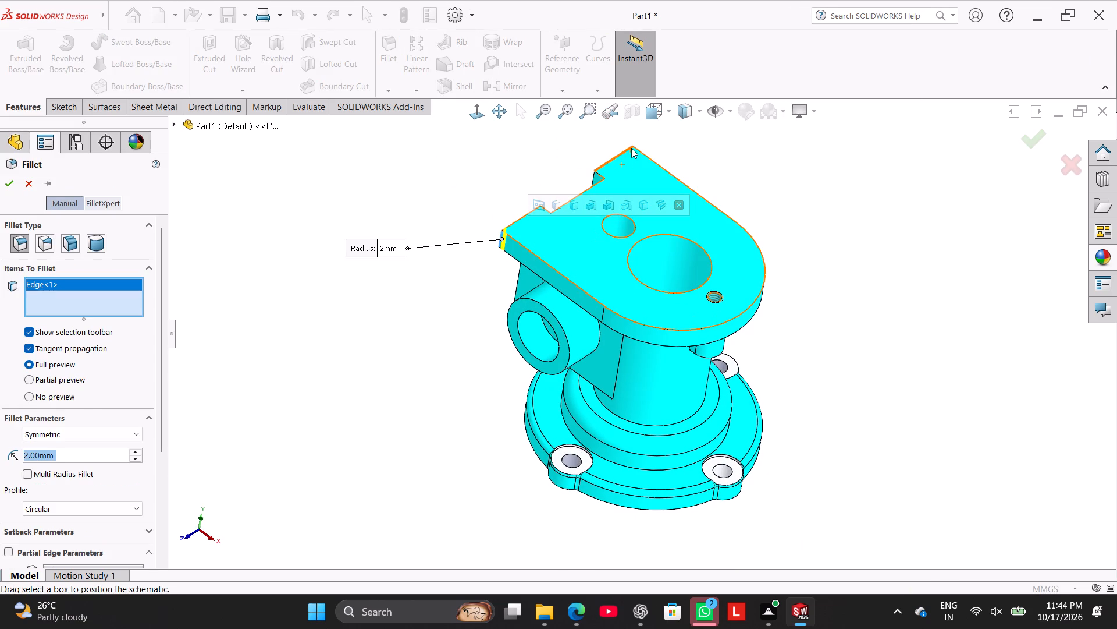
click(633, 151)
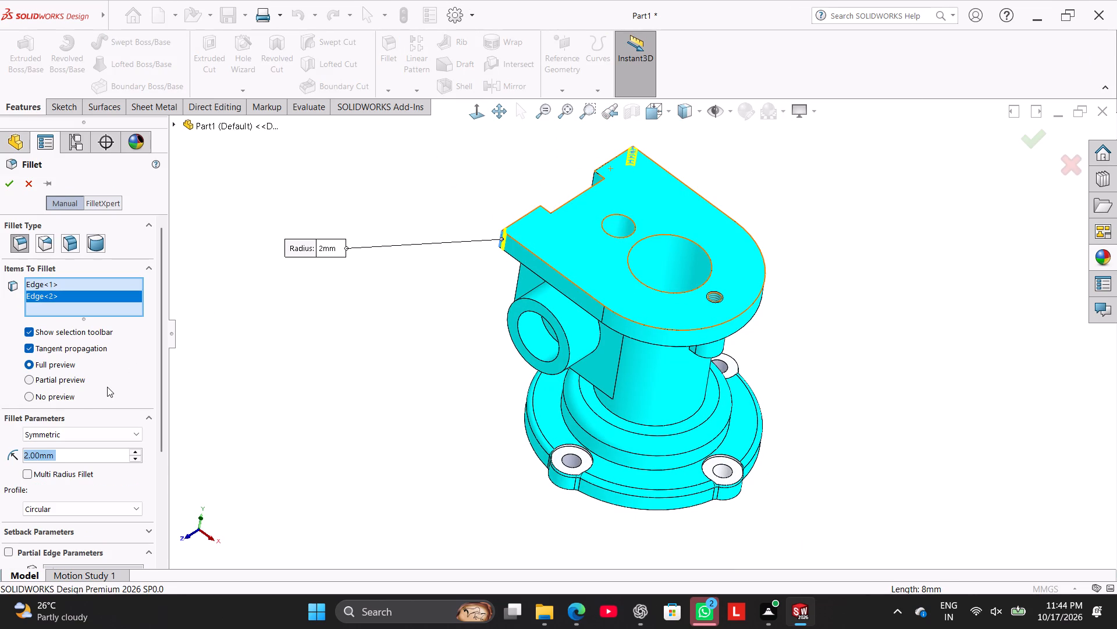
text(12)
key(Return)
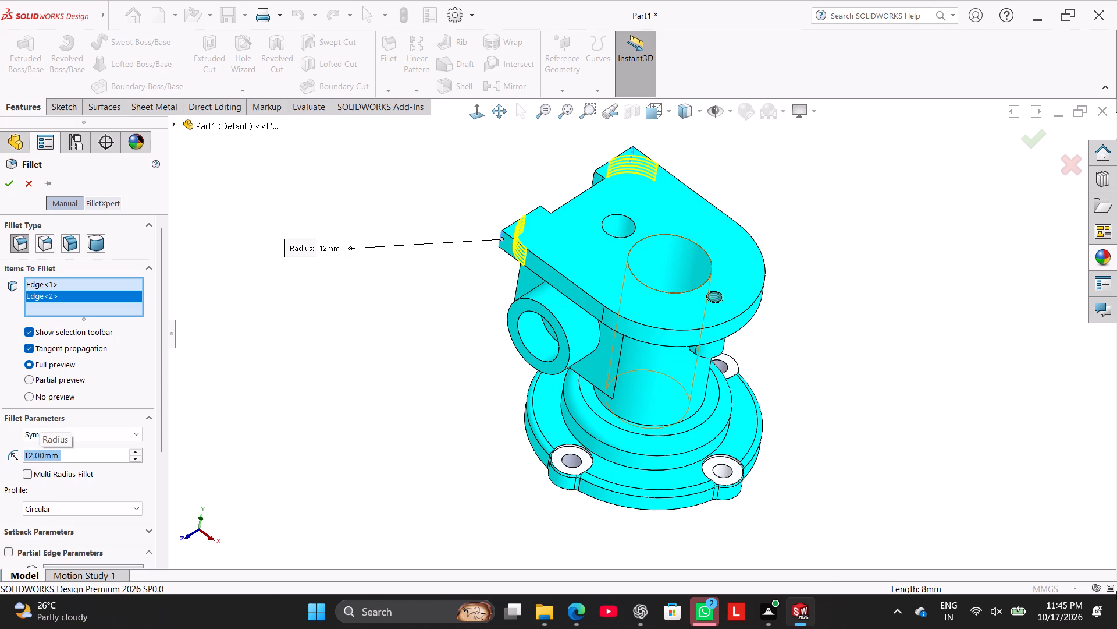
click(8, 183)
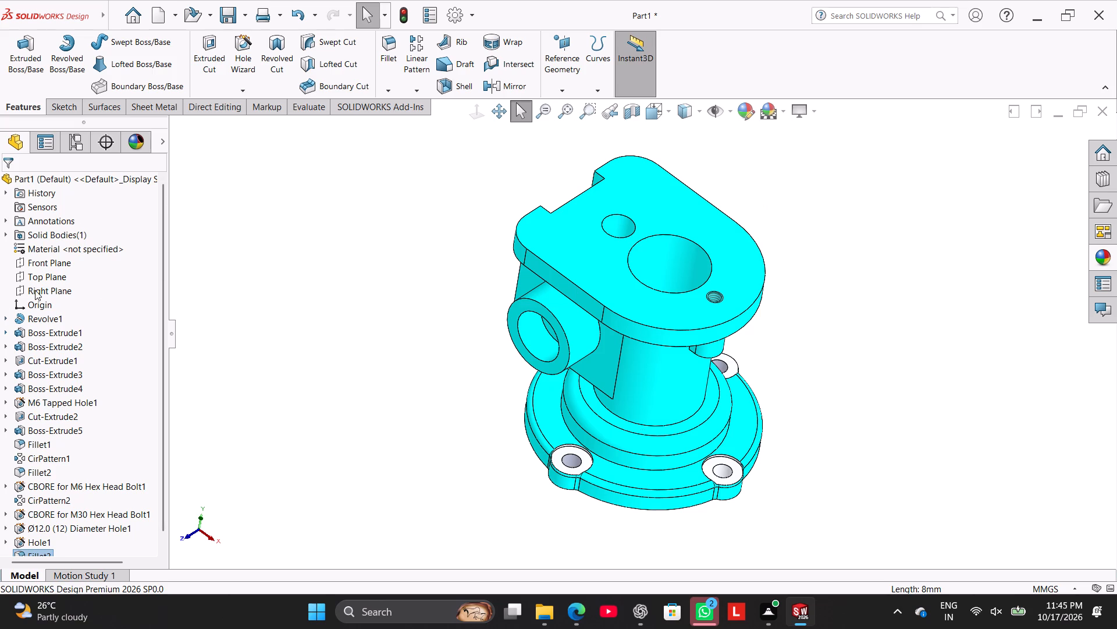
Start a new Hole Wizard legacy hole and make it the counterbored type.
click(251, 51)
click(93, 275)
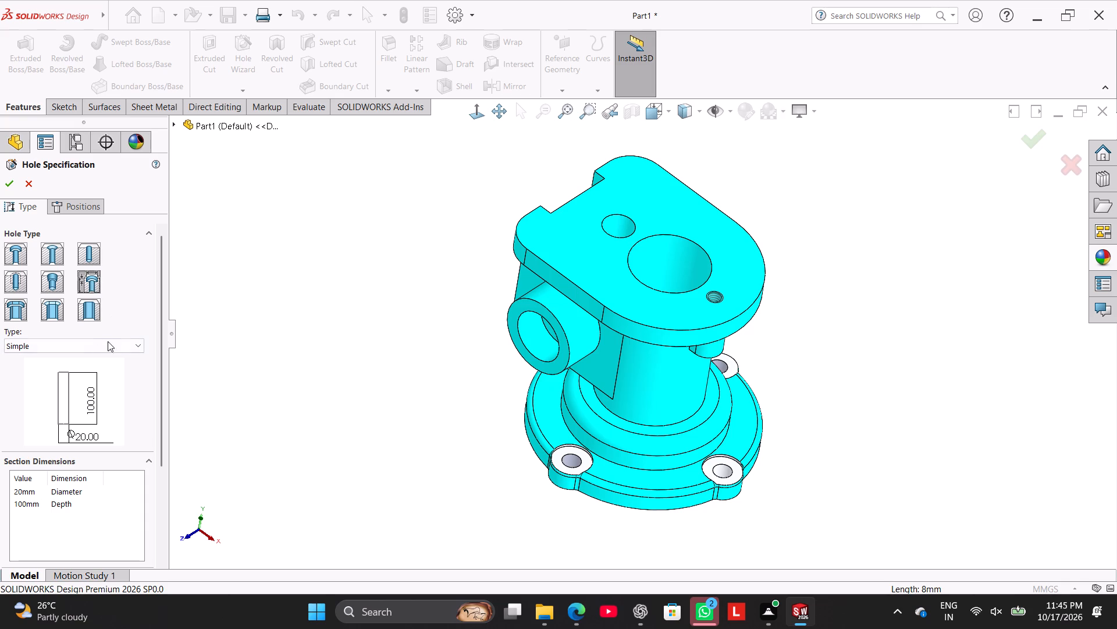
drag(165, 320, 169, 345)
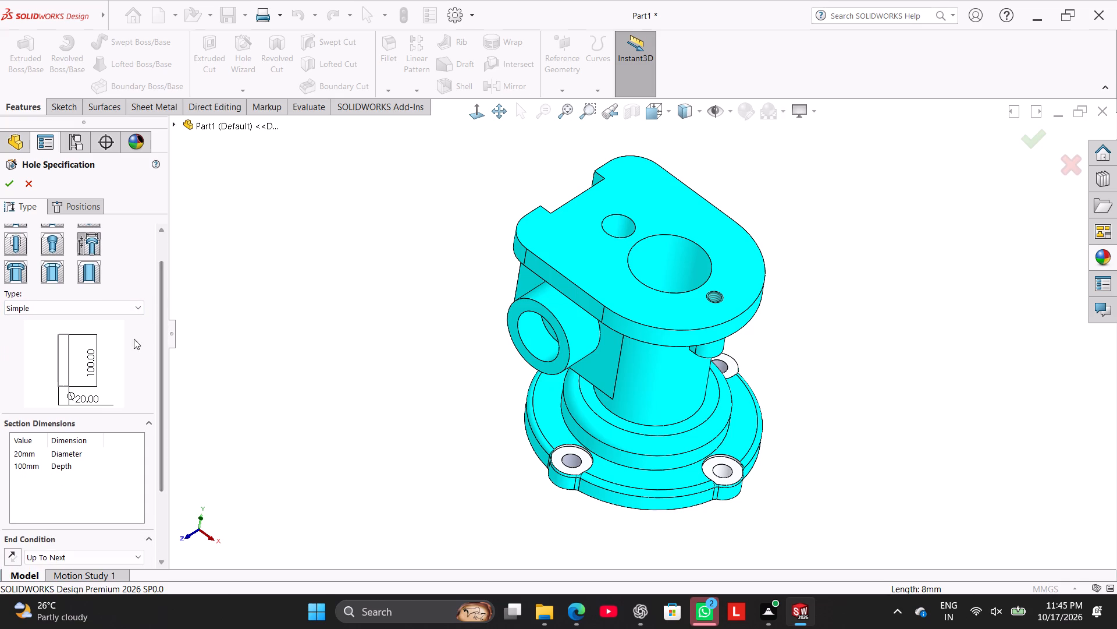
click(121, 304)
click(109, 390)
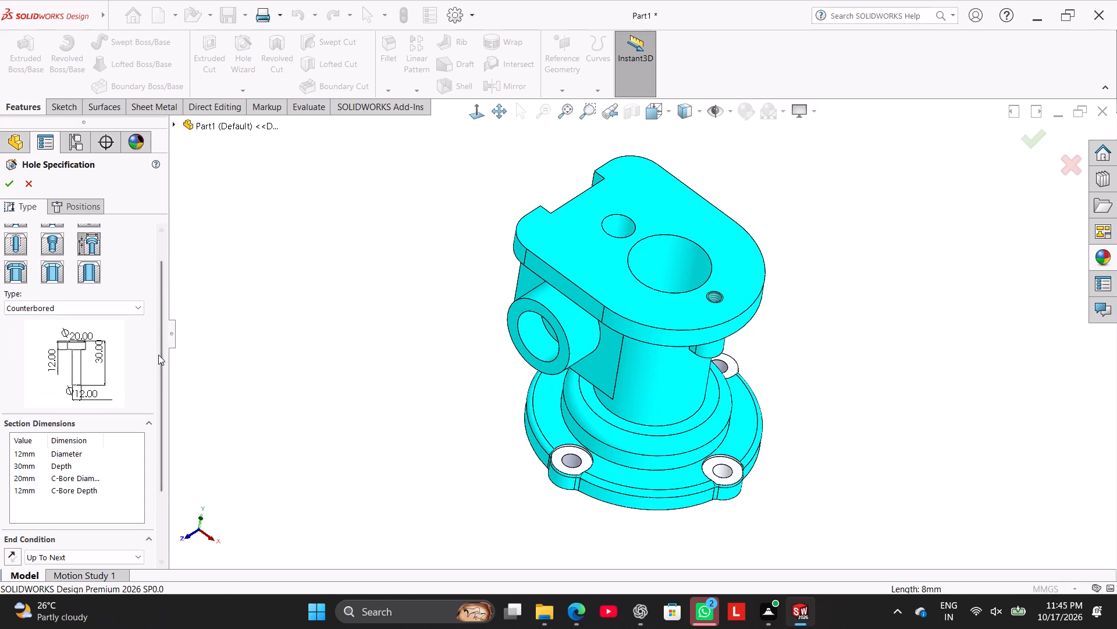
Set the hole's diameter to 8 mm, counterbore diameter to 12 mm and counterbore depth to 8 mm.
drag(165, 363, 166, 414)
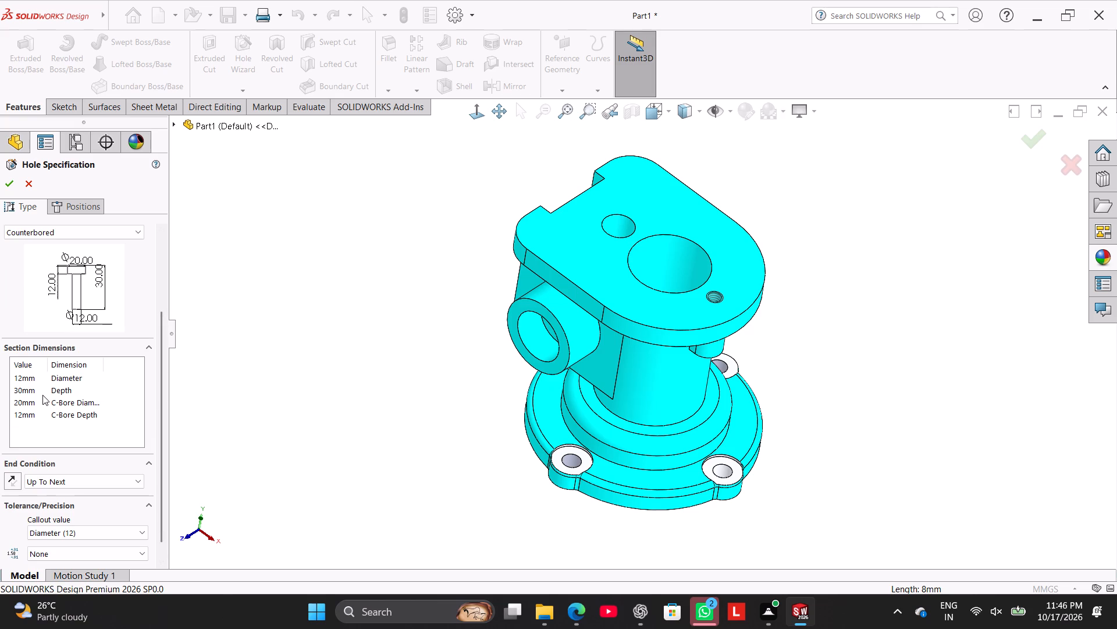
double_click(30, 375)
key(8)
key(Return)
double_click(24, 402)
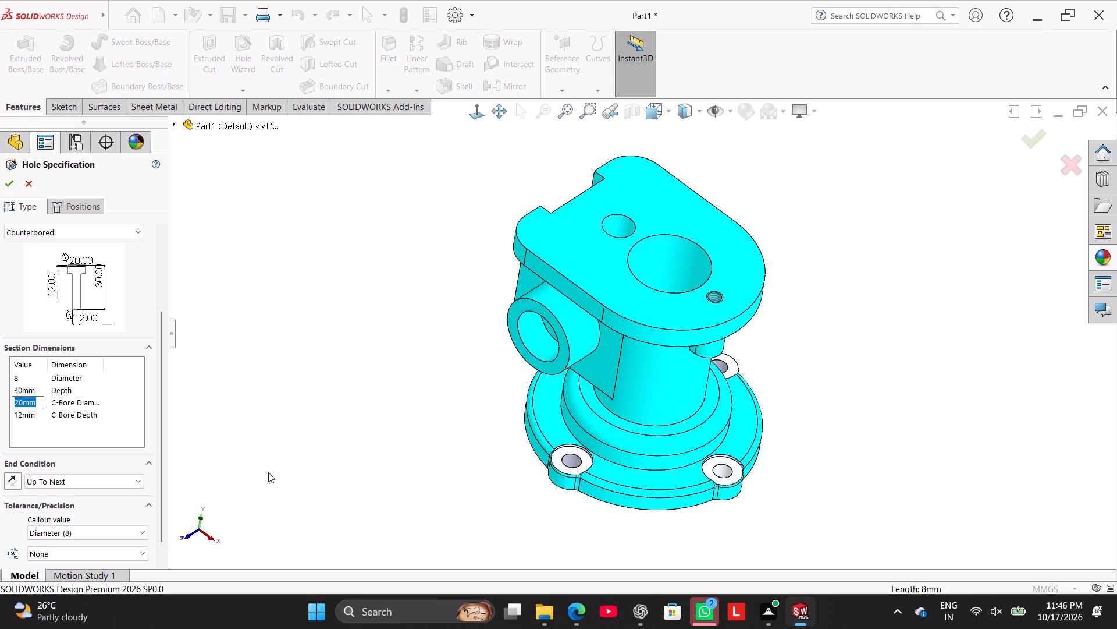
text(12)
key(Return)
double_click(31, 418)
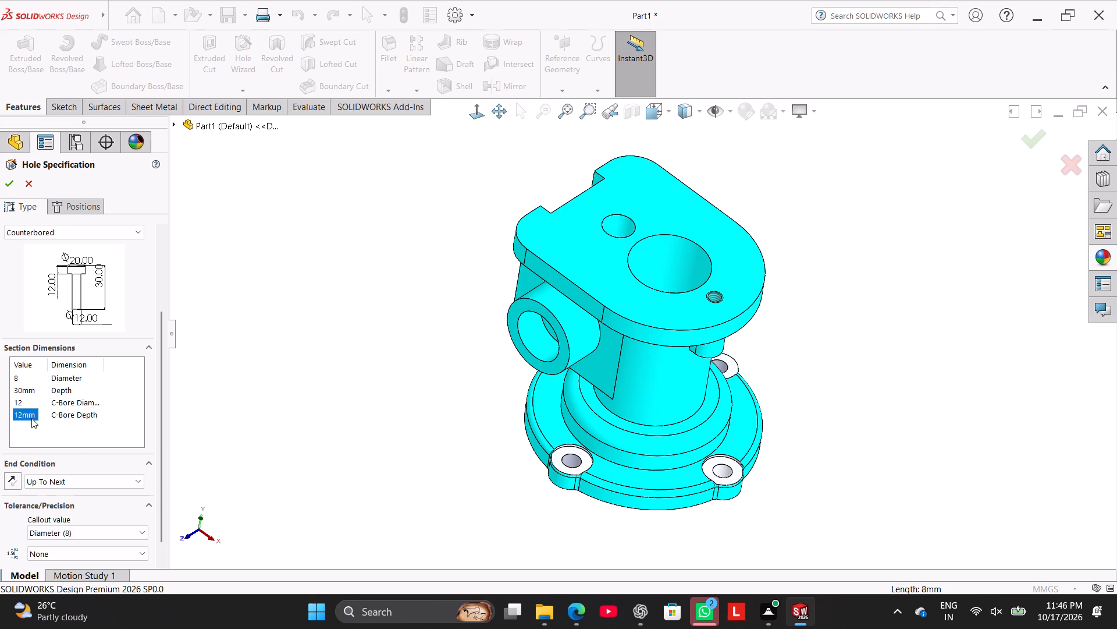
key(8)
key(Return)
click(201, 350)
Place the counterbored hole on the flat face below the arm plate's notch, vertically in line with the origin.
click(86, 196)
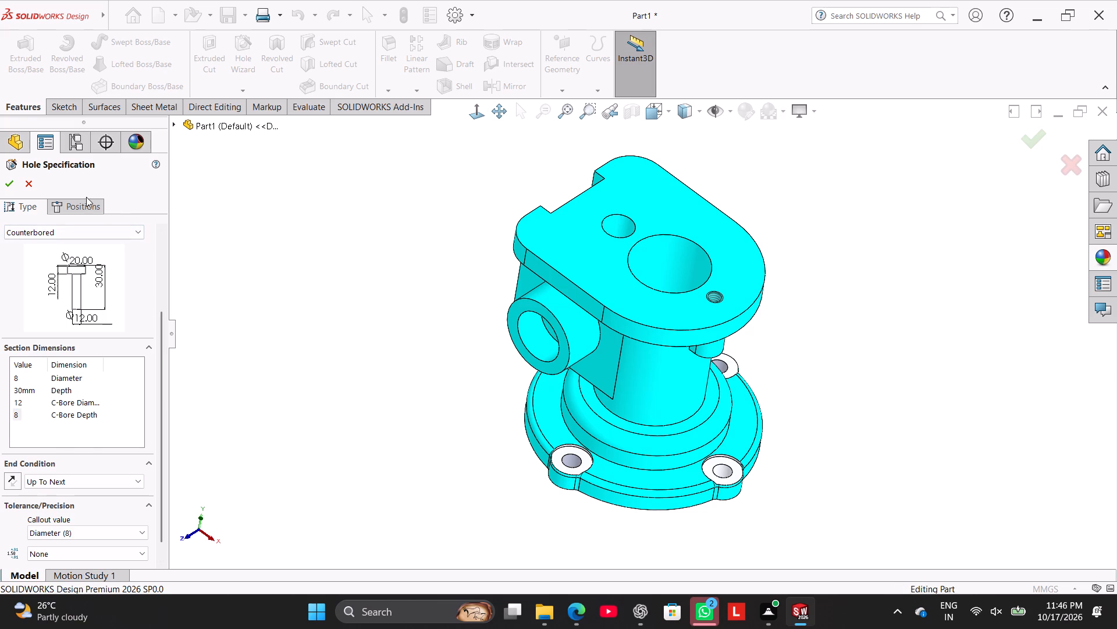
click(94, 207)
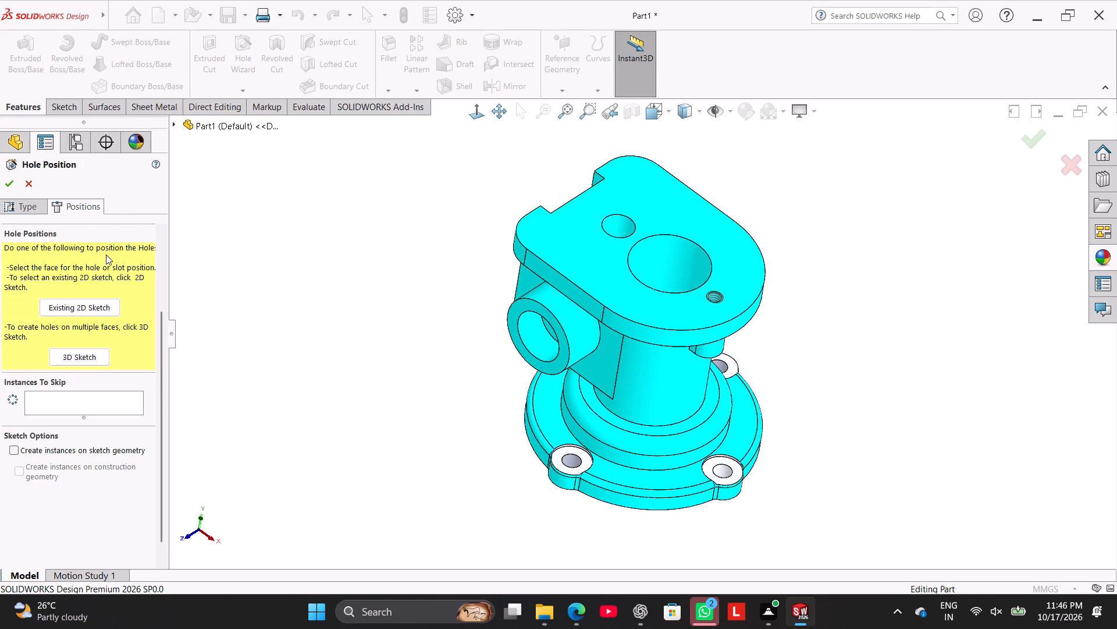
middle_drag(390, 325, 504, 462)
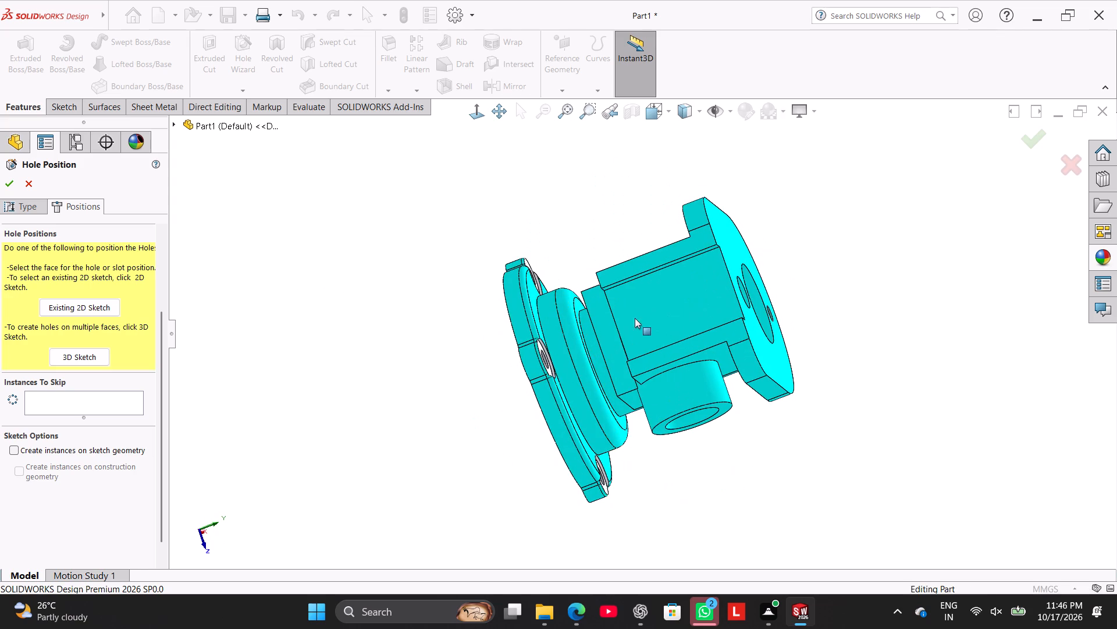
click(635, 305)
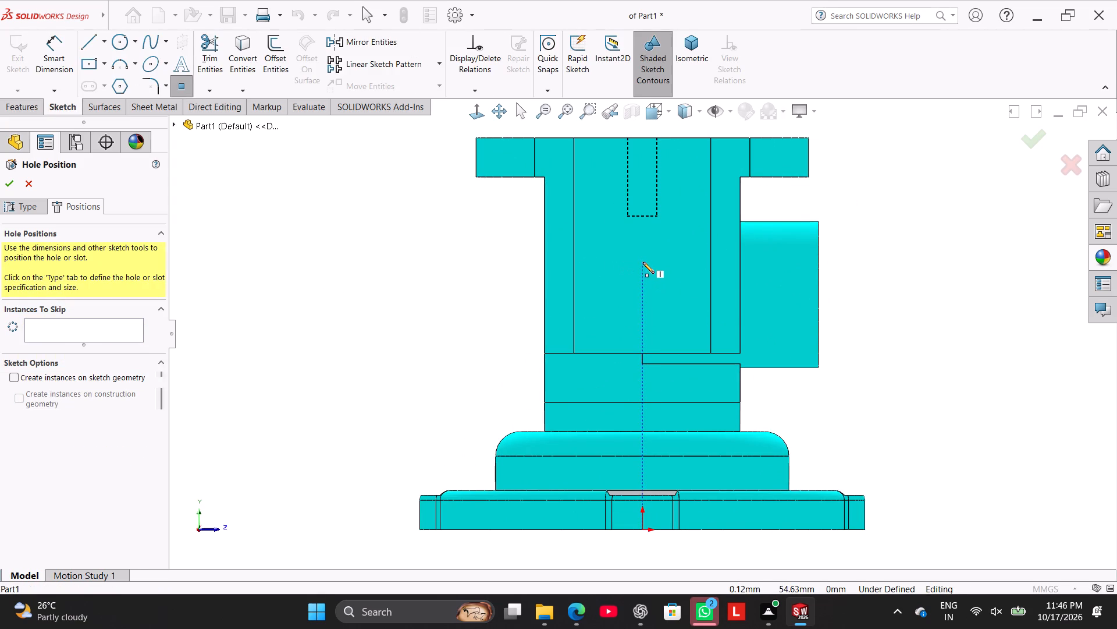
click(642, 262)
Dimension the hole's centre 22 mm below the face's top edge.
drag(47, 51, 52, 51)
click(659, 140)
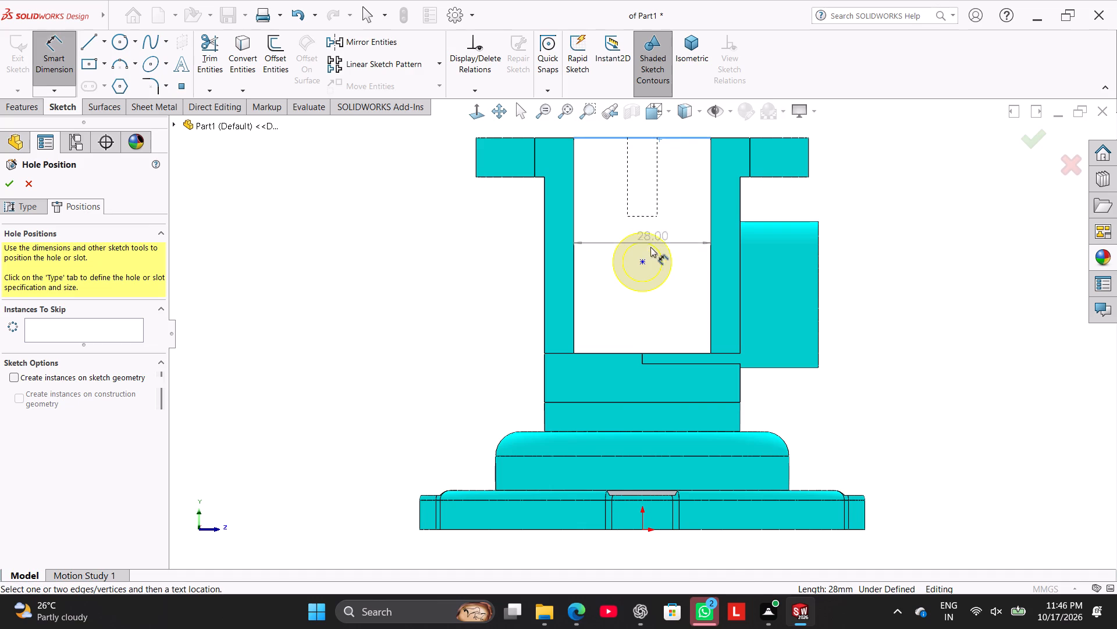
click(643, 260)
click(678, 229)
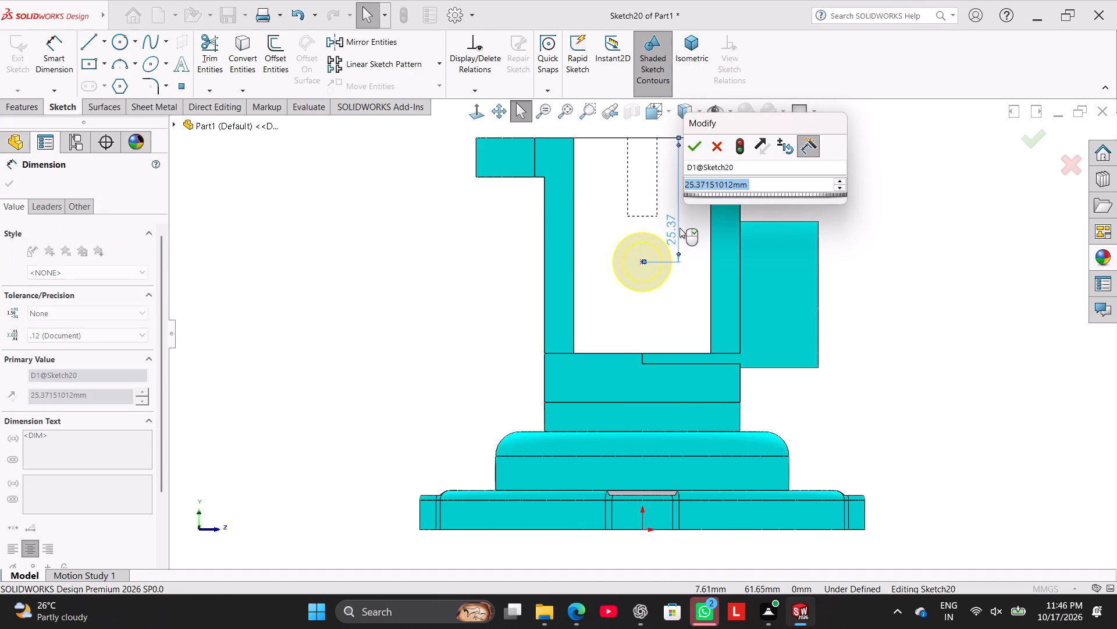
text(22)
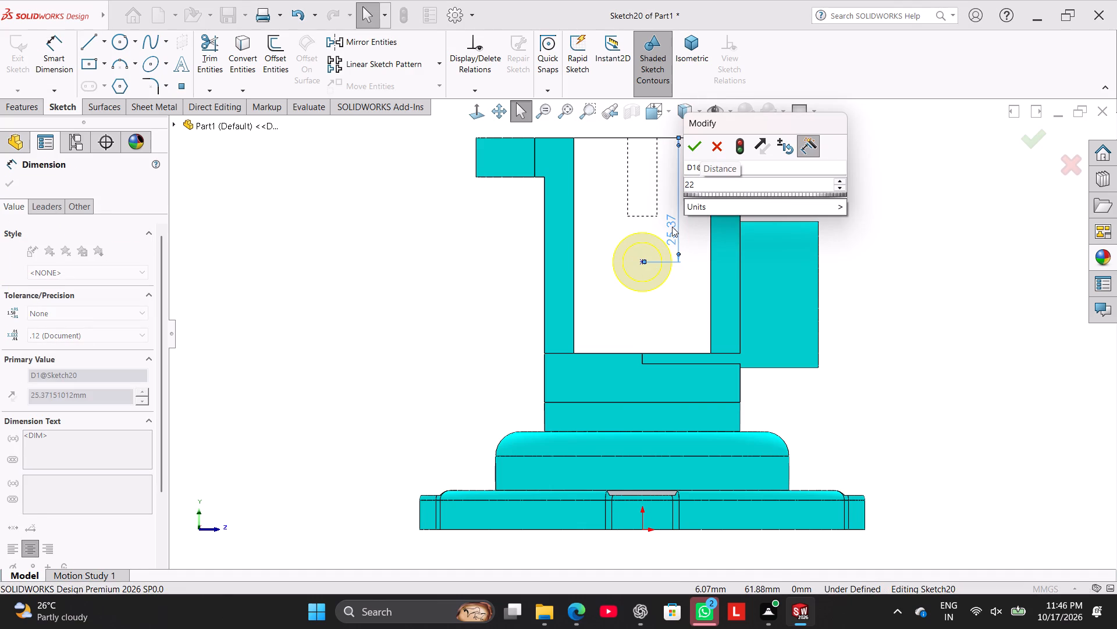
key(Return)
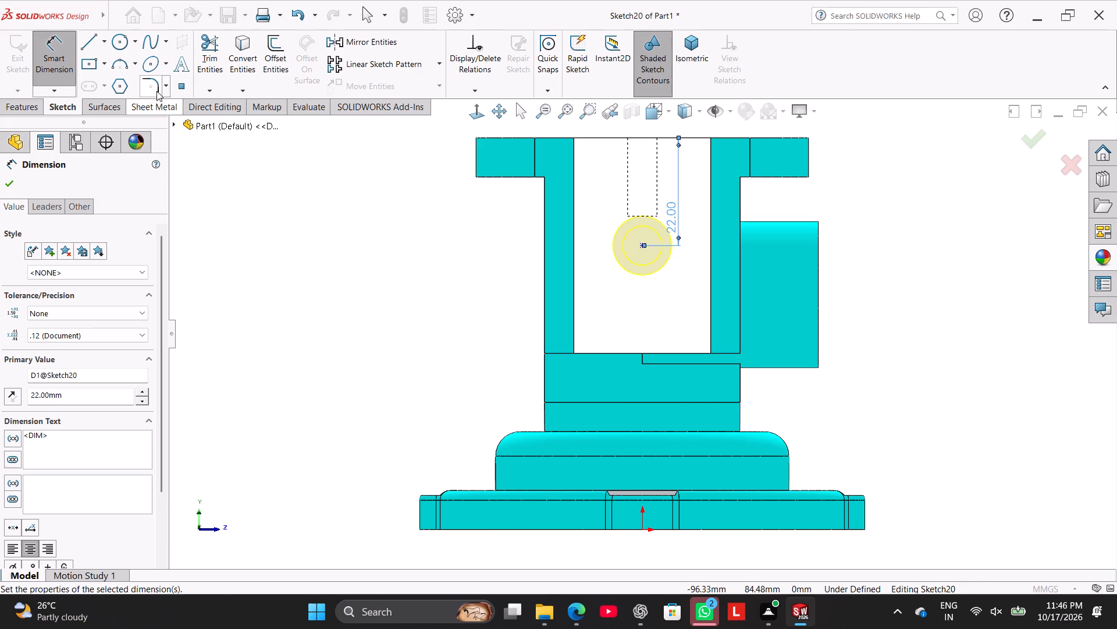
Draw a vertical centerline from the hole's centre to the top edge's midpoint, delete the stray sloping line, and accept the hole.
click(106, 40)
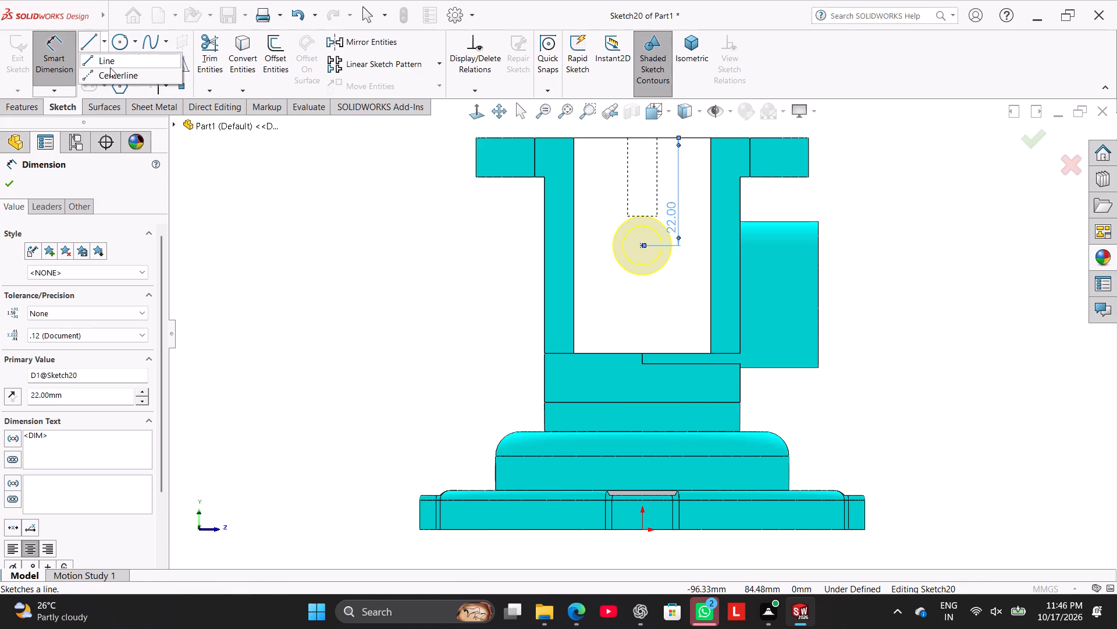
click(113, 73)
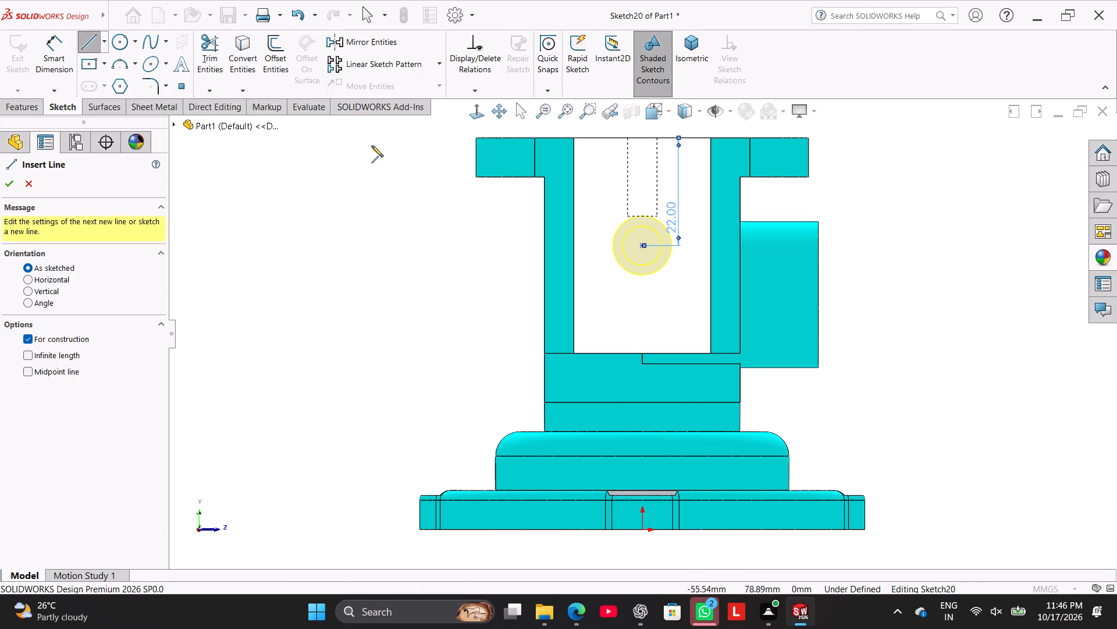
click(645, 246)
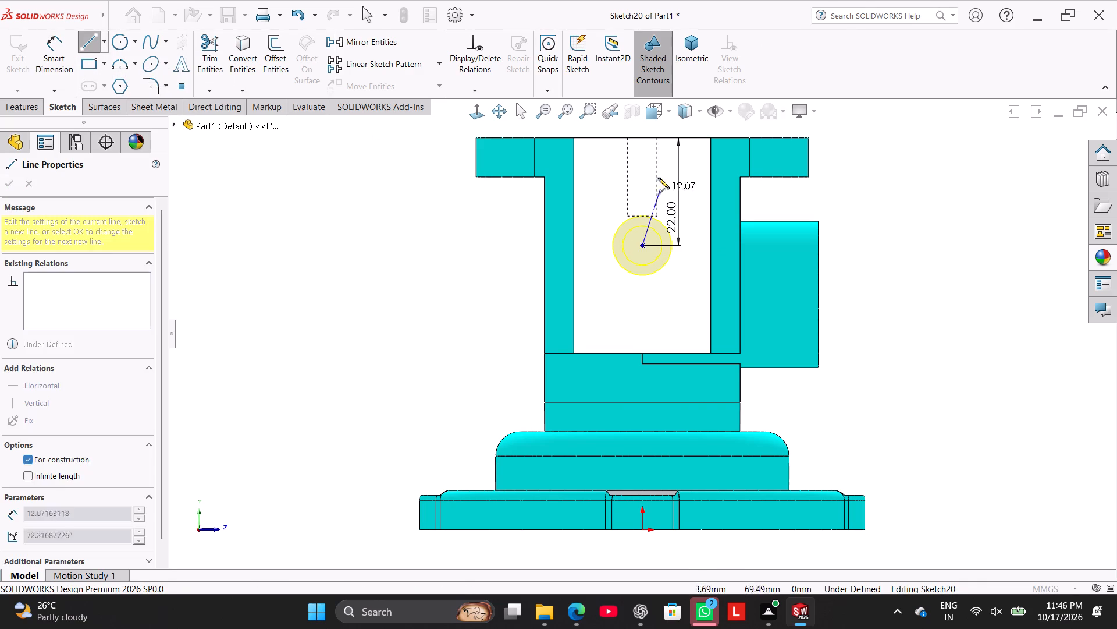
click(643, 138)
right_click(351, 218)
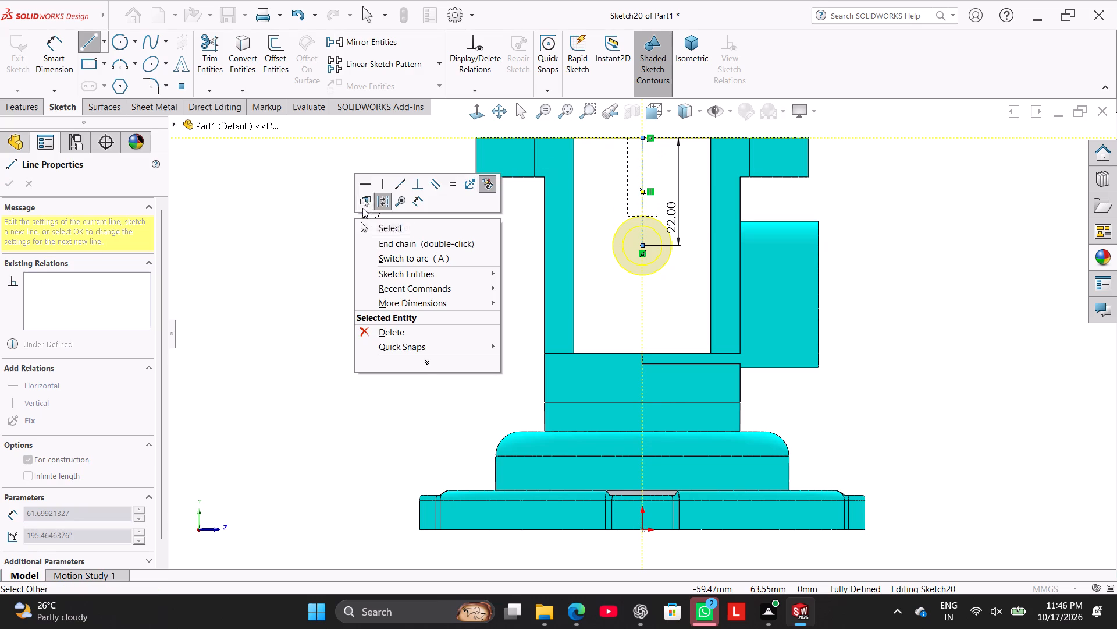
click(286, 226)
right_click(351, 197)
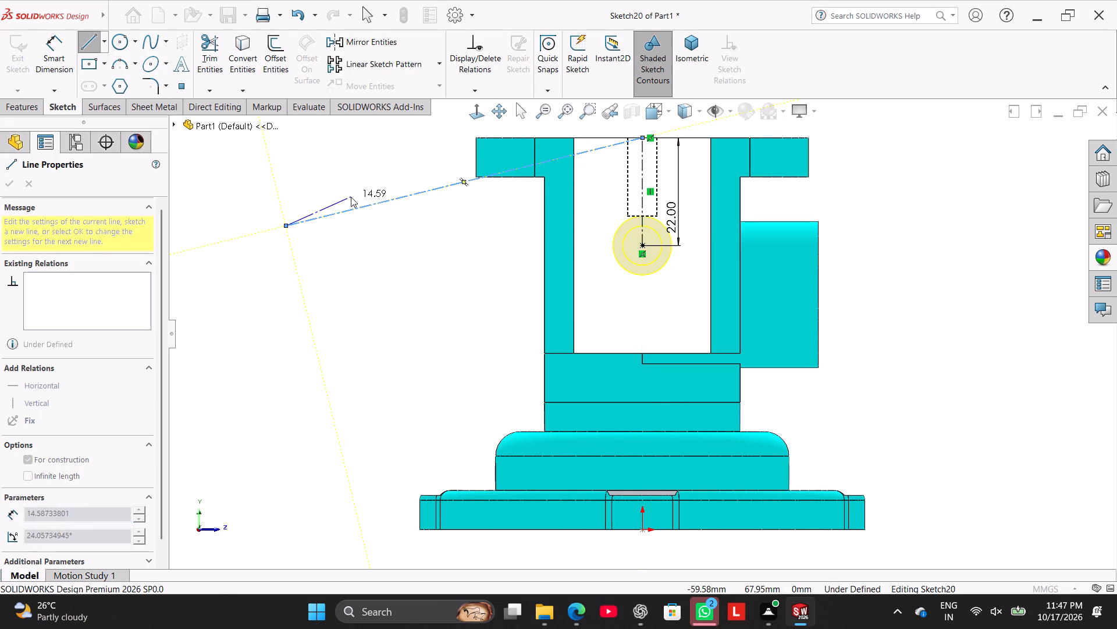
click(369, 204)
right_click(363, 207)
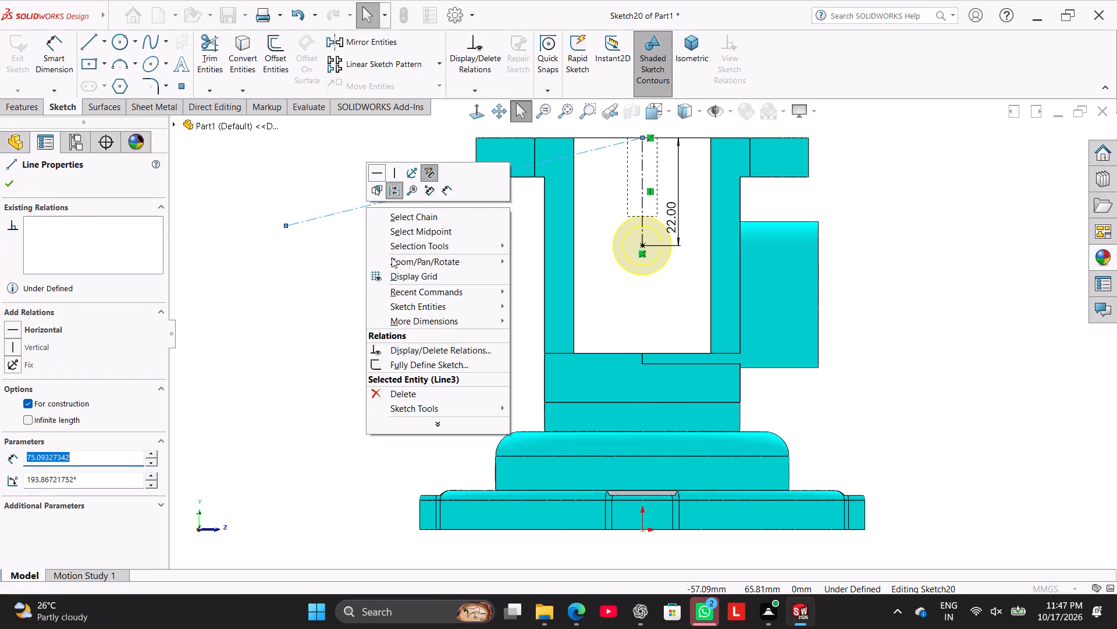
click(426, 390)
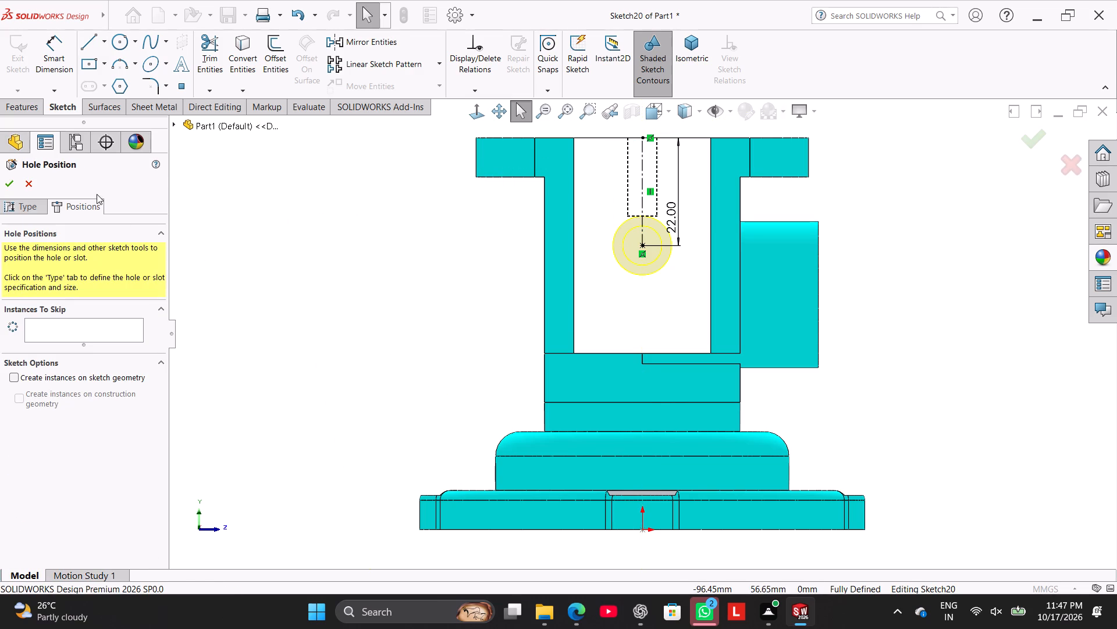
click(13, 184)
click(294, 234)
Start a new Hole Wizard hole as a bottoming tapped hole to the DIN standard.
middle_drag(334, 246, 329, 341)
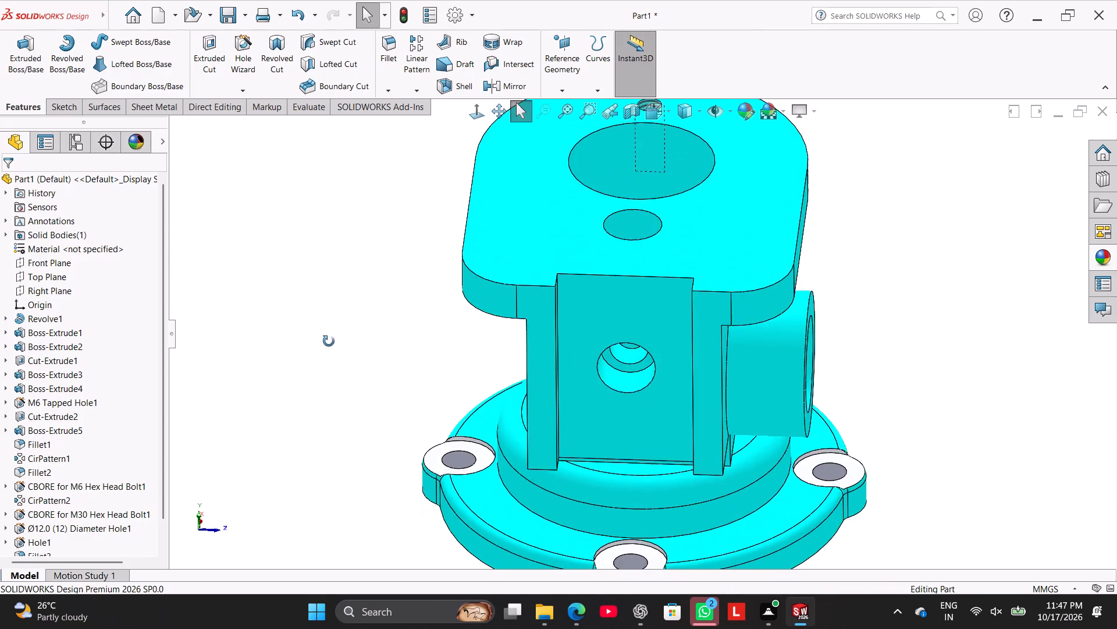
middle_drag(329, 341, 328, 347)
scroll(326, 341, down, 1)
scroll(333, 320, up, 4)
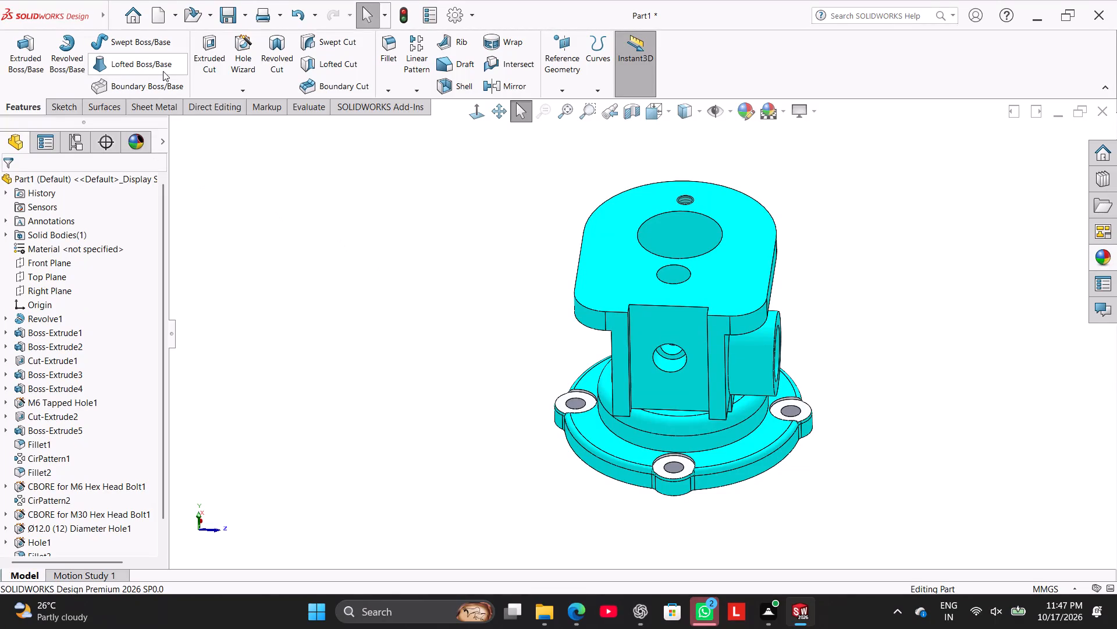
click(243, 51)
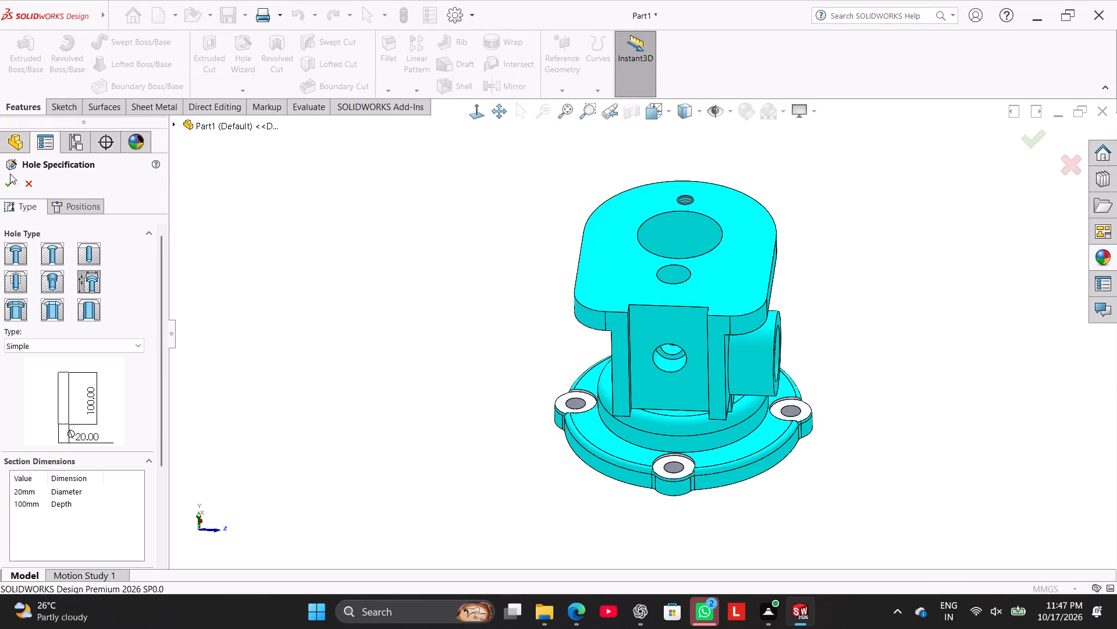
click(17, 256)
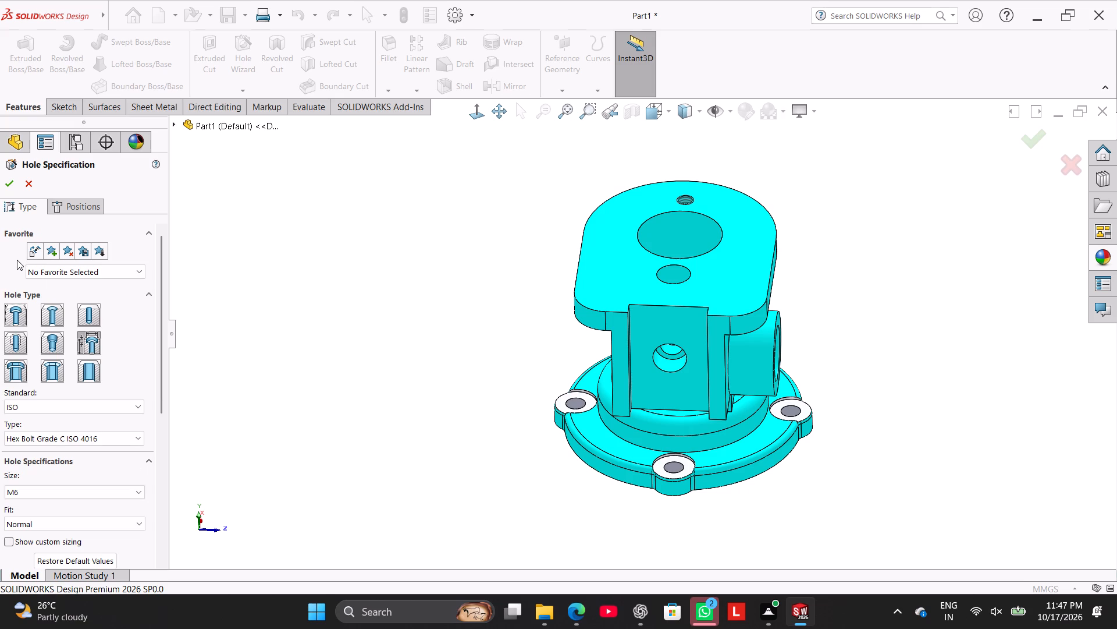
click(19, 340)
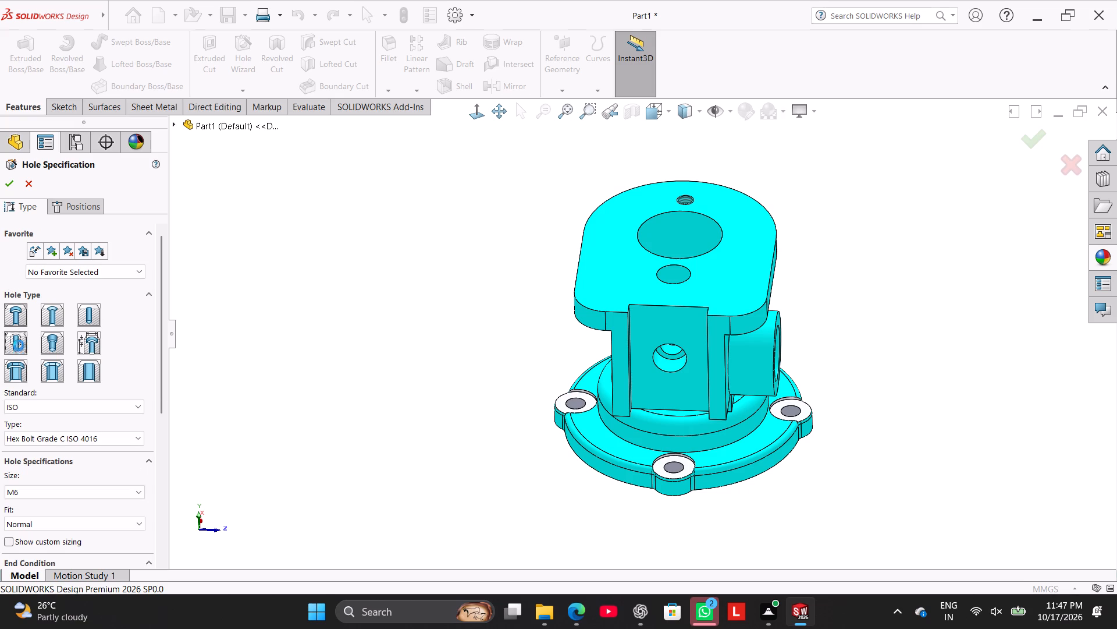
drag(164, 386, 164, 391)
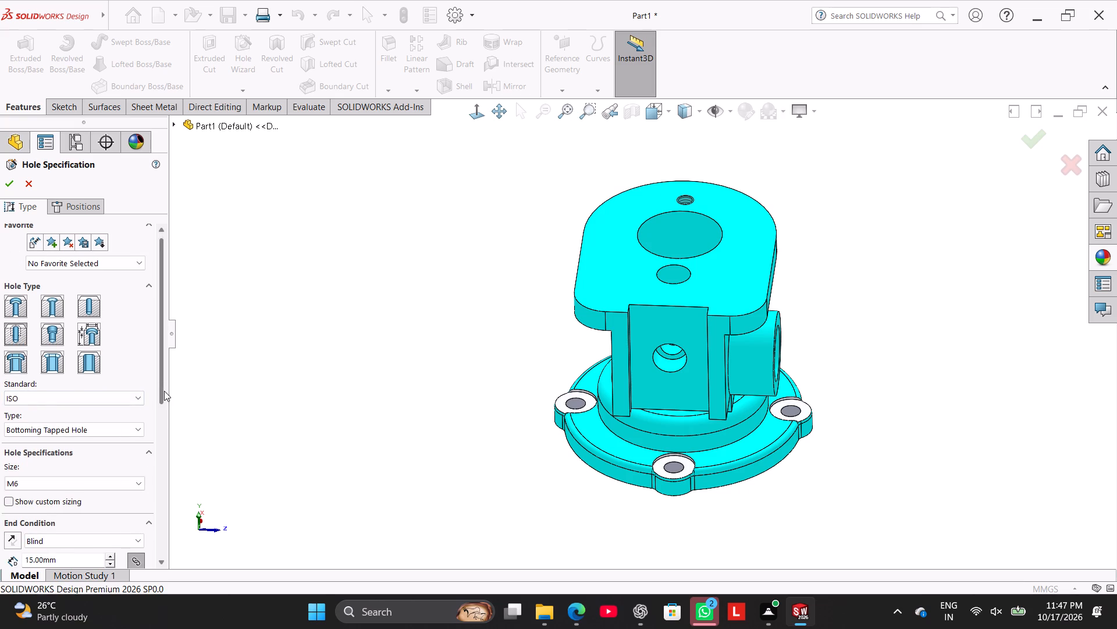
drag(164, 391, 166, 415)
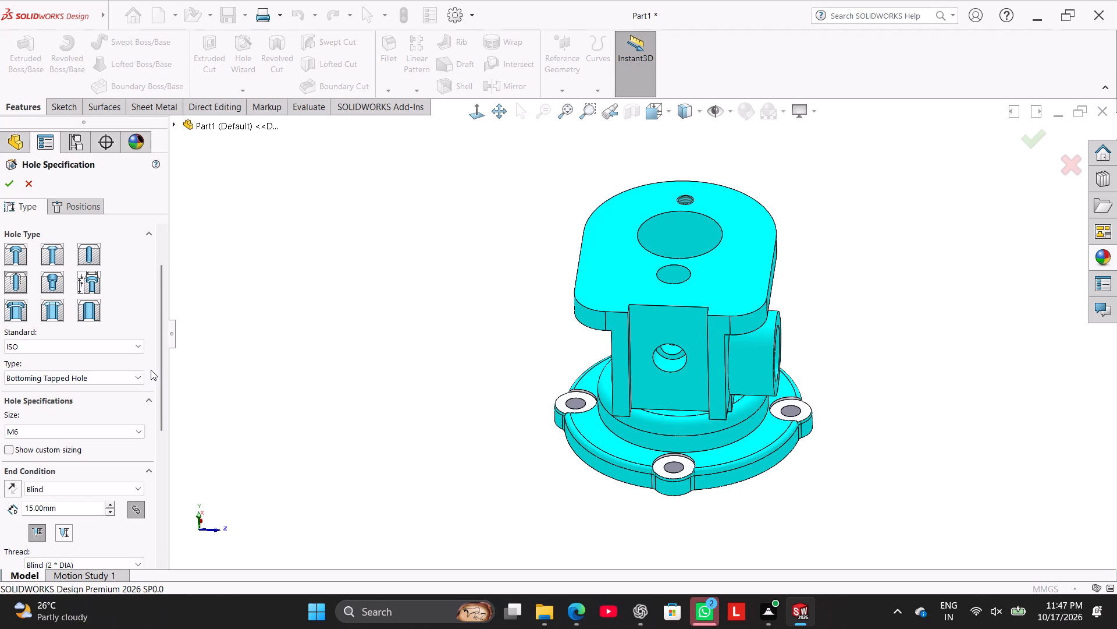
click(131, 344)
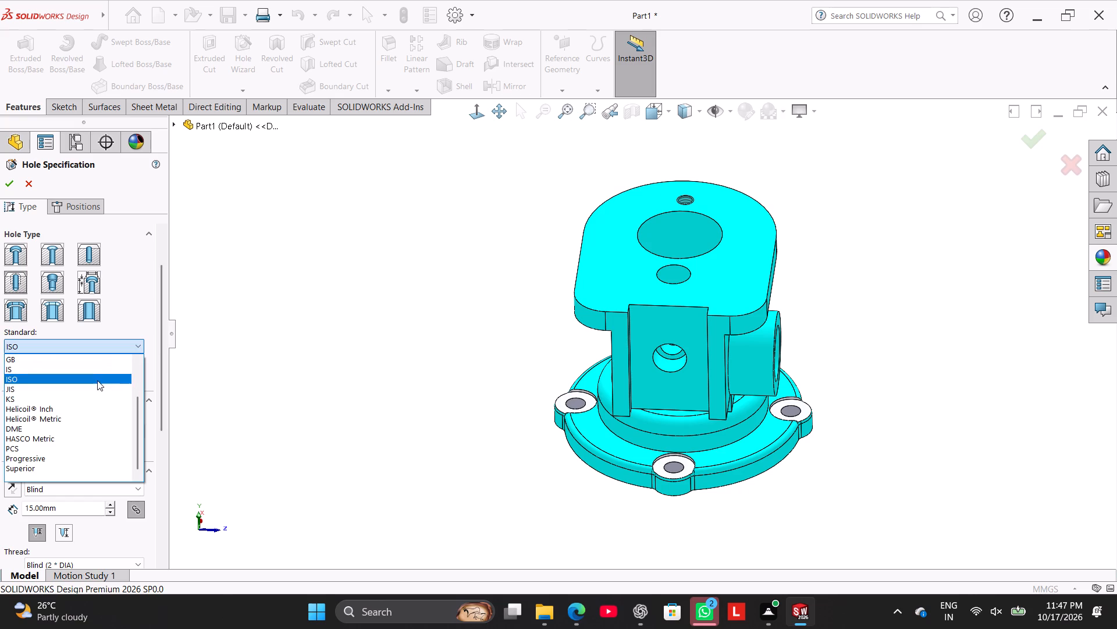
scroll(106, 389, up, 2)
click(110, 398)
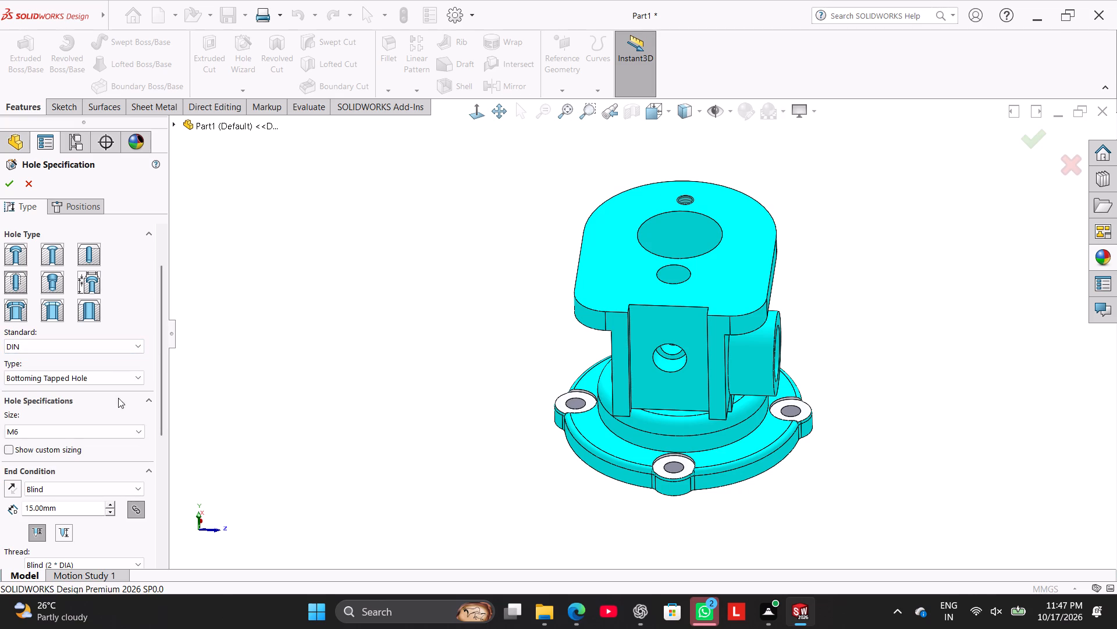
click(173, 411)
drag(165, 411, 165, 436)
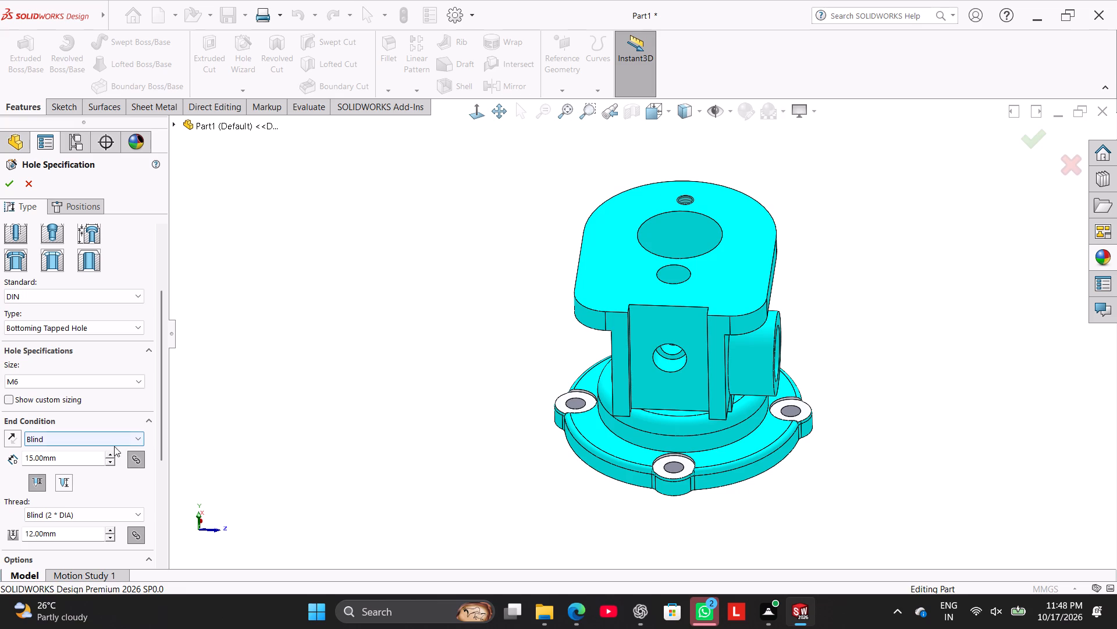
Set the tapped hole's blind depth to 16 mm and thread depth to 13 mm, and turn off the near side countersink.
double_click(89, 460)
text(16)
key(Return)
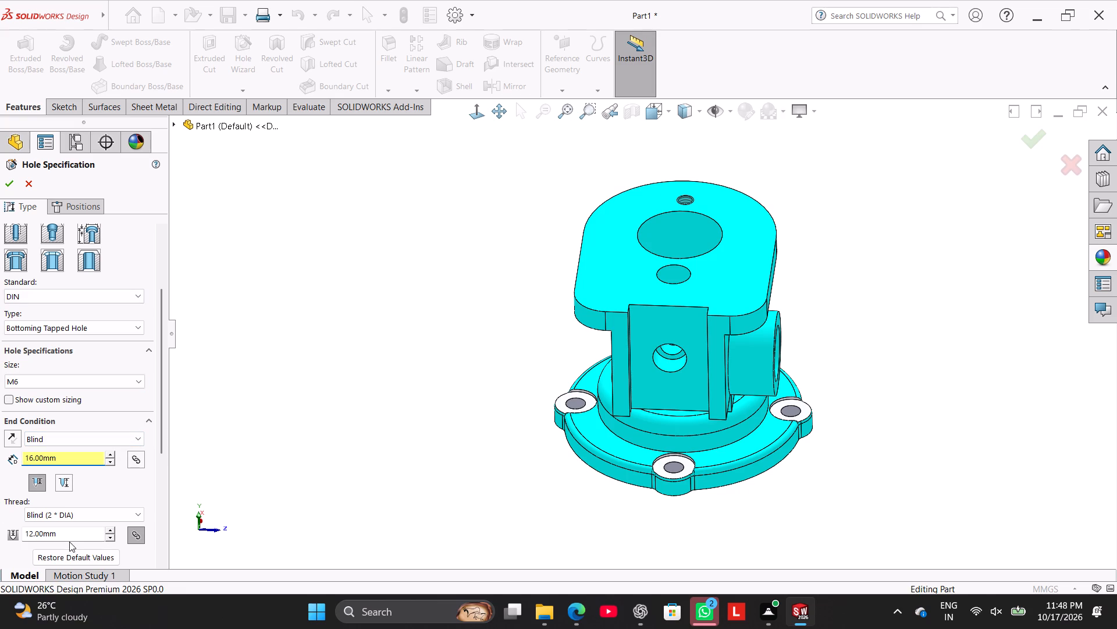
double_click(70, 537)
text(13)
key(Return)
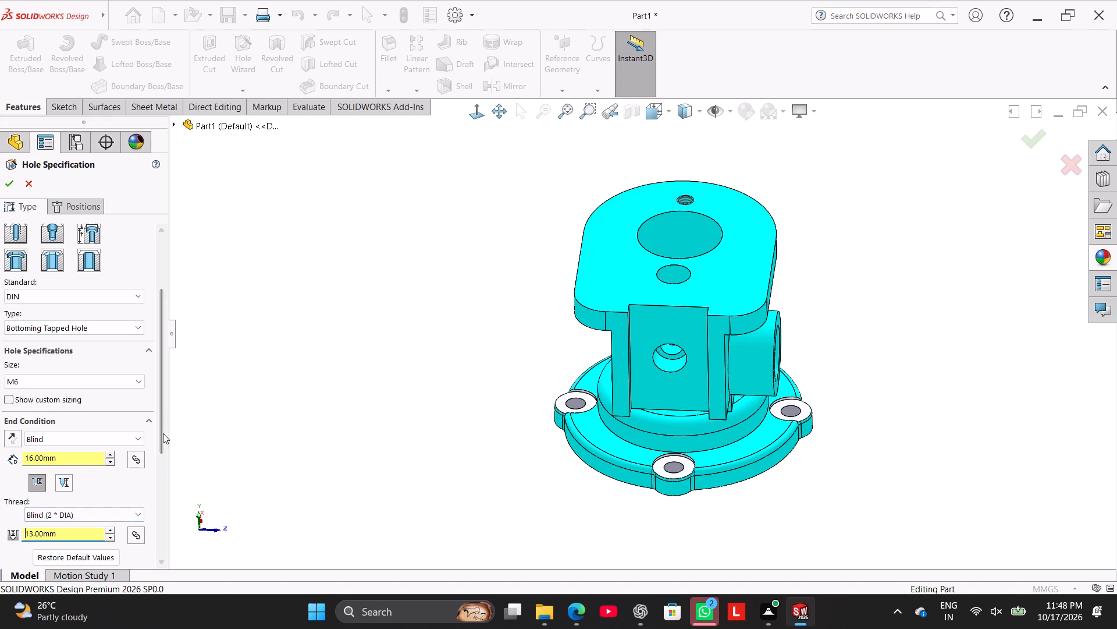
drag(161, 432, 166, 571)
click(9, 416)
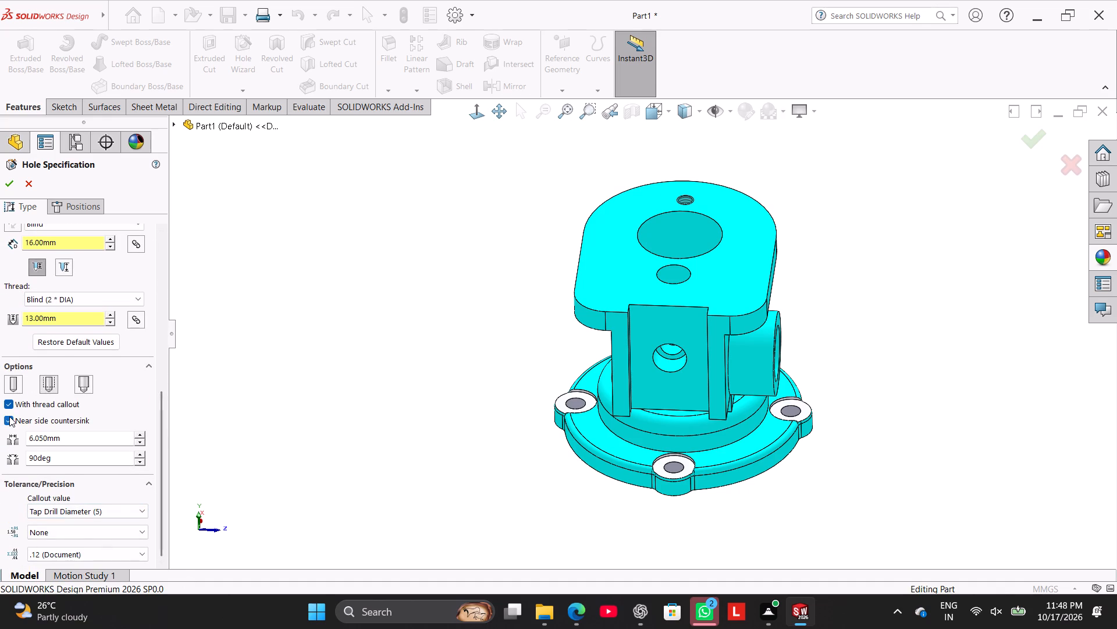
Place two tapped holes on the flat face below the notch, one above and one below the counterbored hole.
click(69, 204)
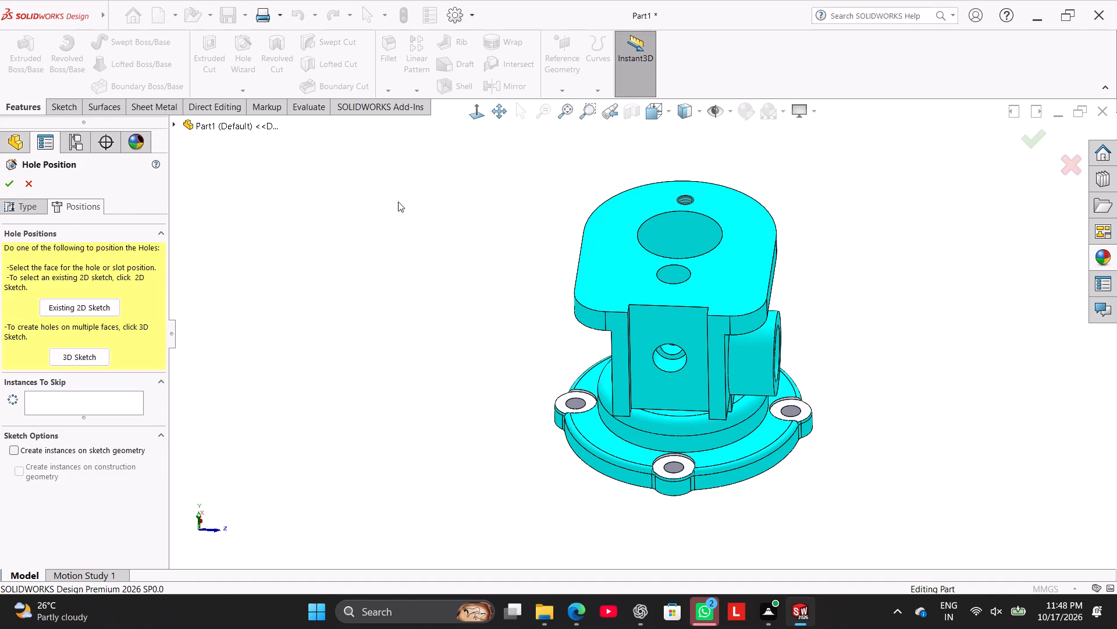
click(679, 328)
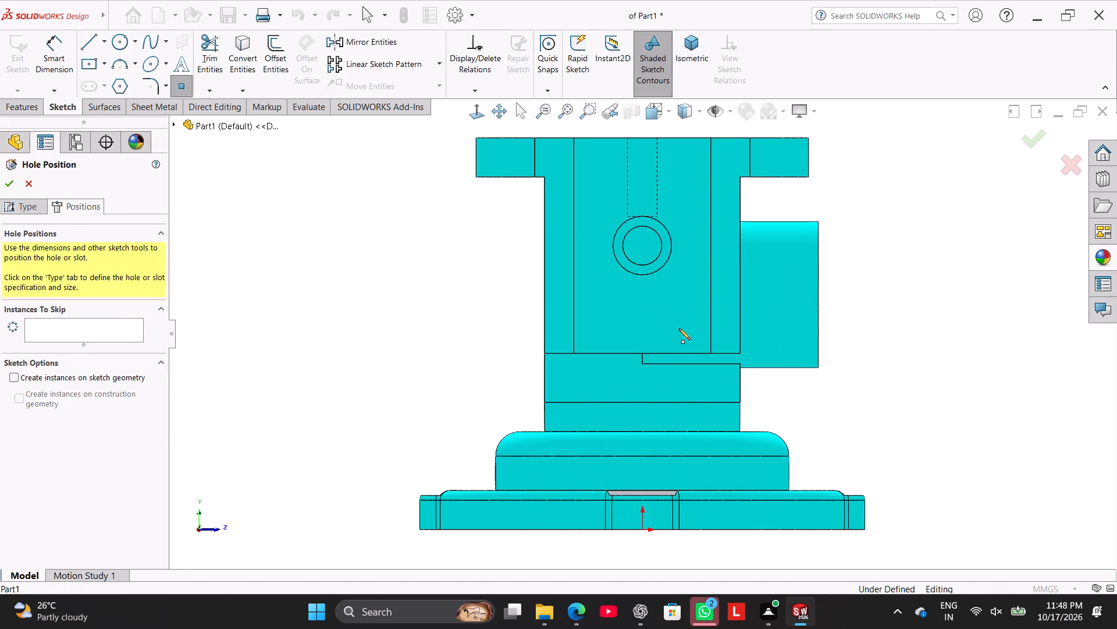
click(643, 191)
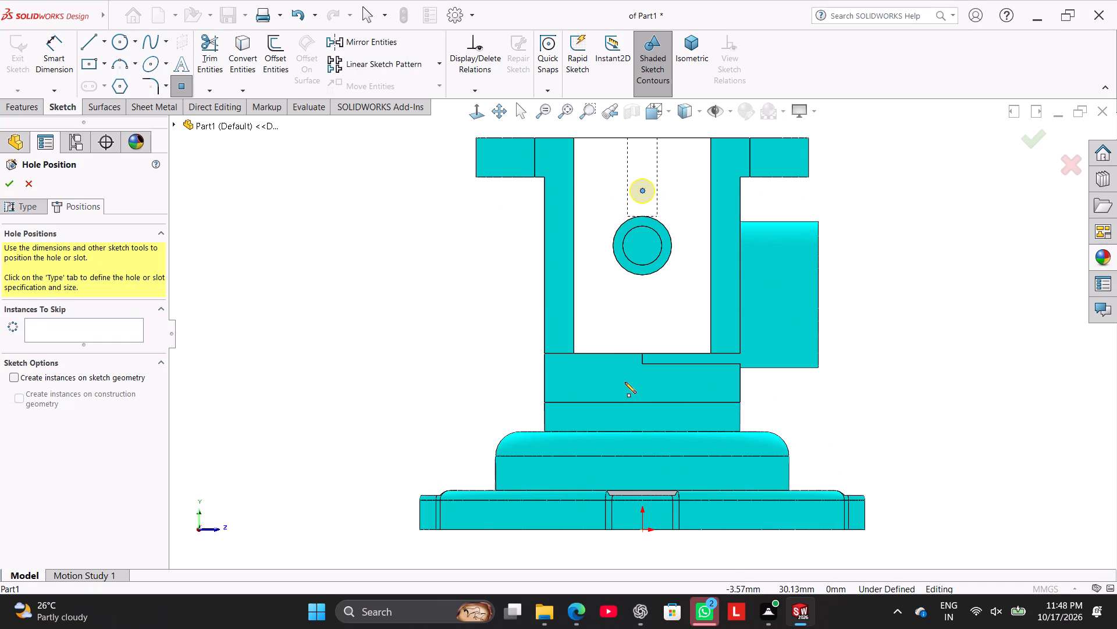
click(640, 313)
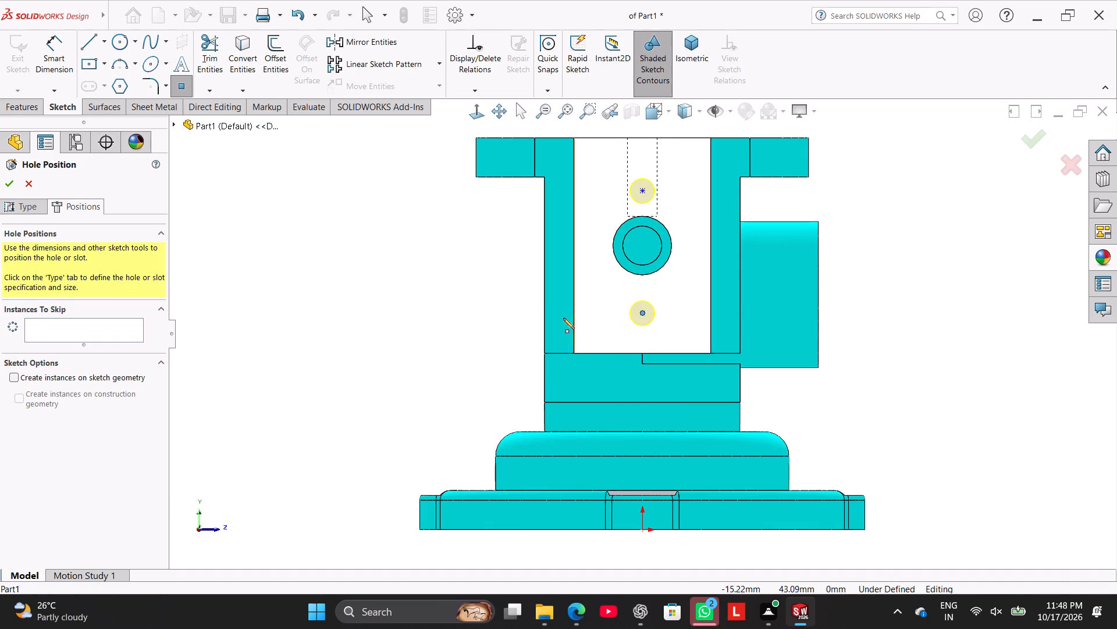
Draw a vertical centerline about 36 mm long from the lower tapped hole's centre through the upper one to the face's top edge.
click(64, 56)
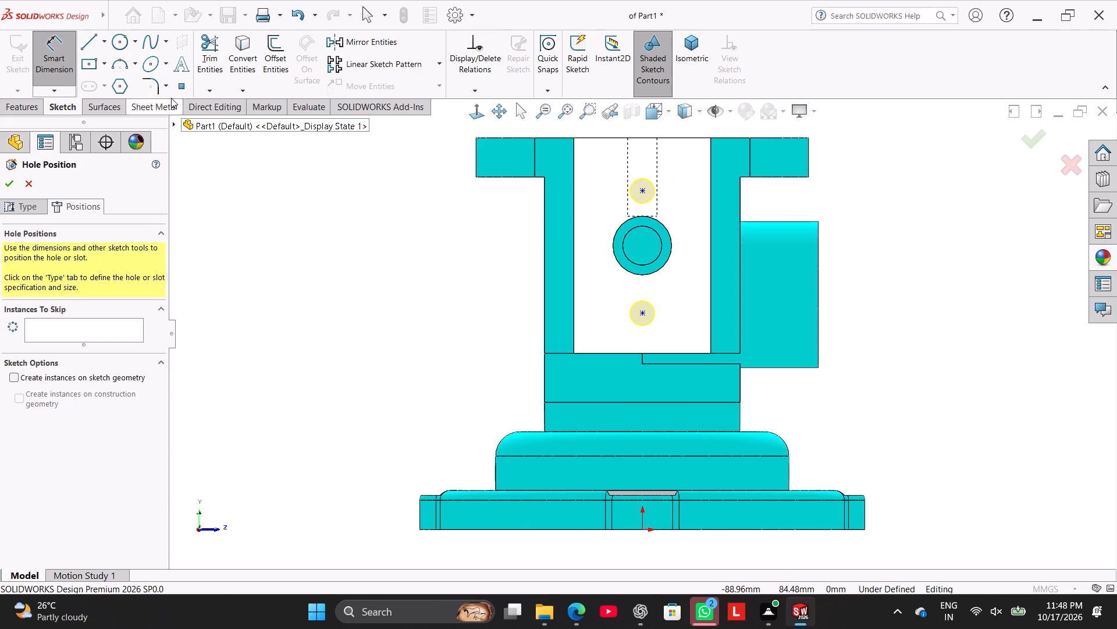
click(104, 36)
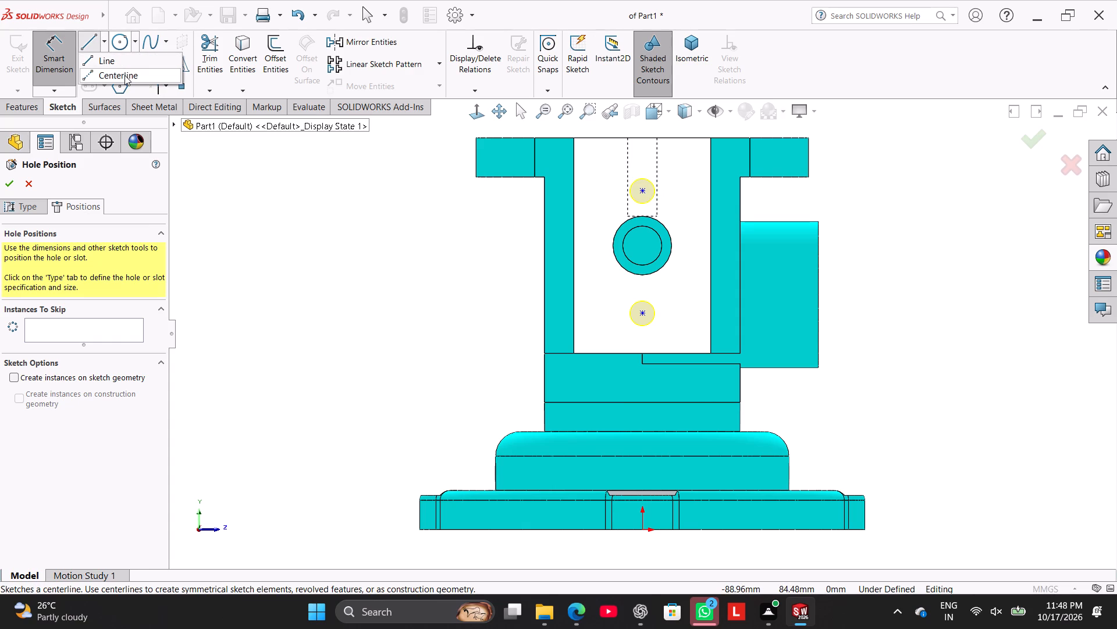
click(124, 75)
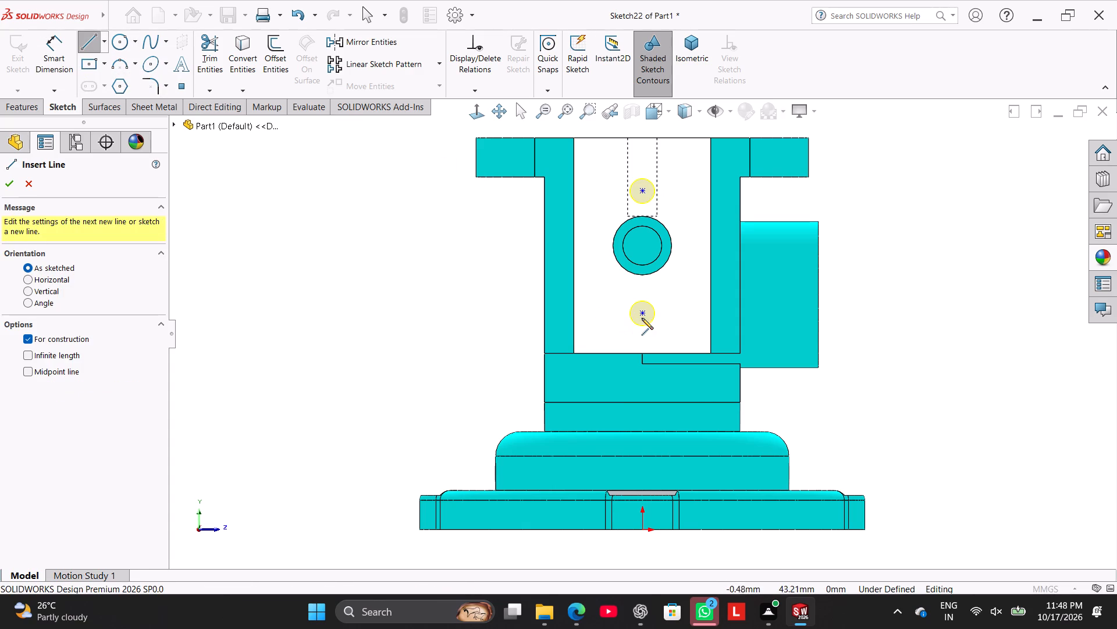
click(643, 312)
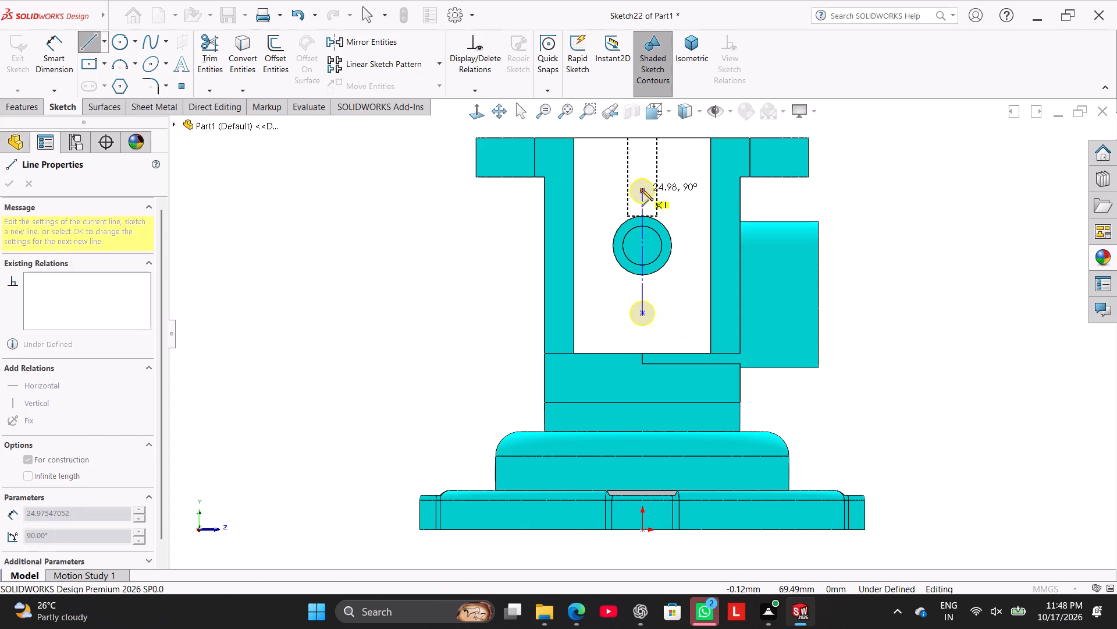
click(645, 140)
right_drag(311, 285, 317, 285)
click(378, 292)
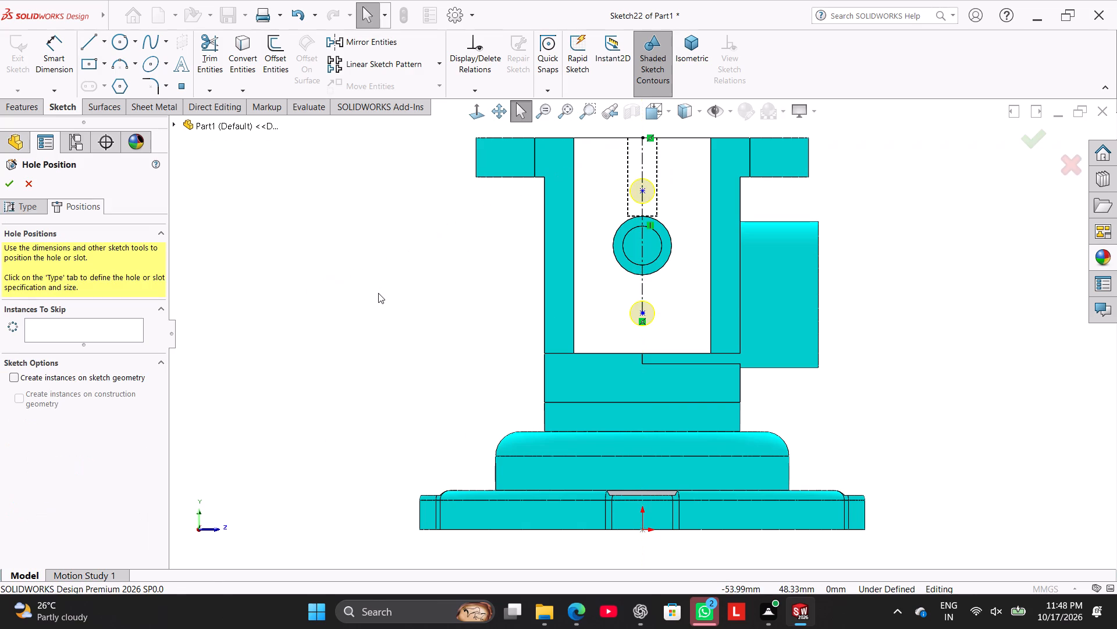
Dimension the two tapped holes' centres 24 mm apart.
scroll(645, 231, down, 3)
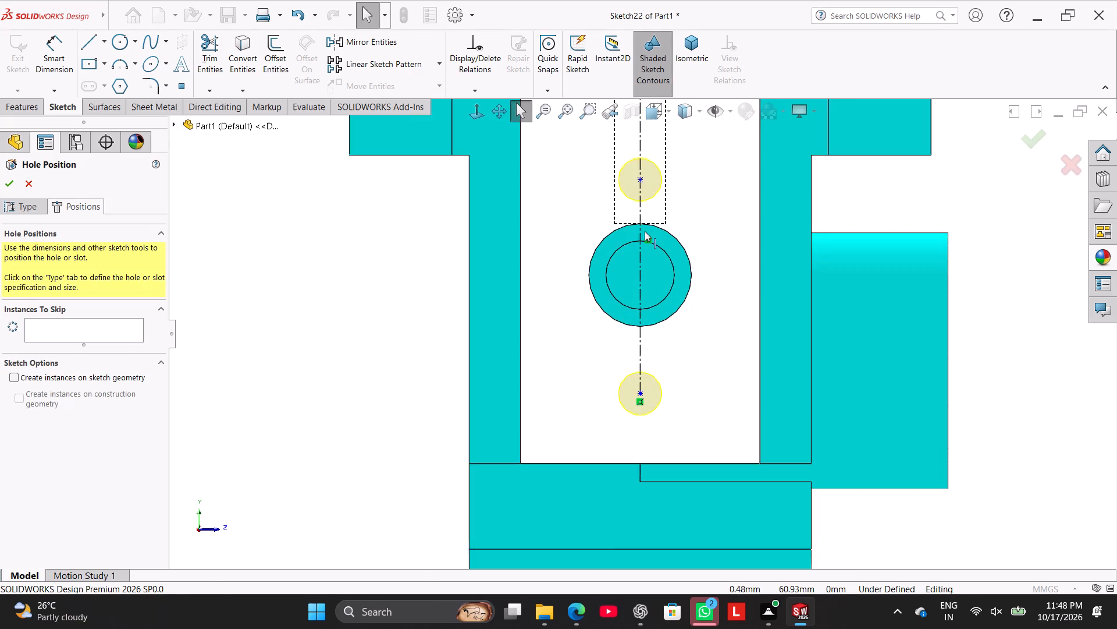
scroll(650, 223, down, 1)
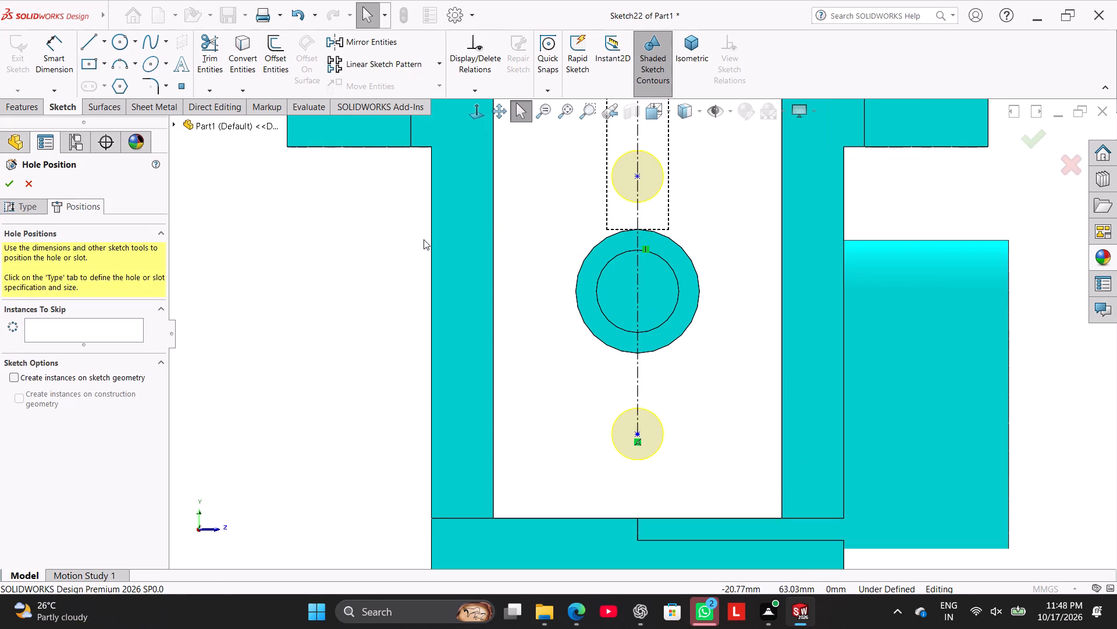
click(69, 56)
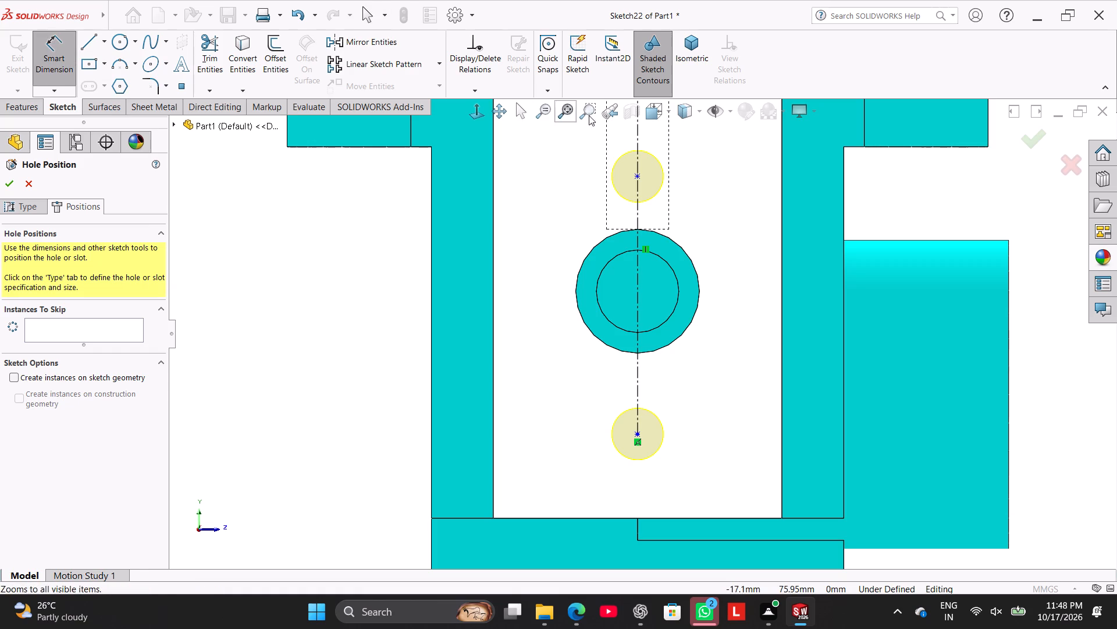
click(634, 177)
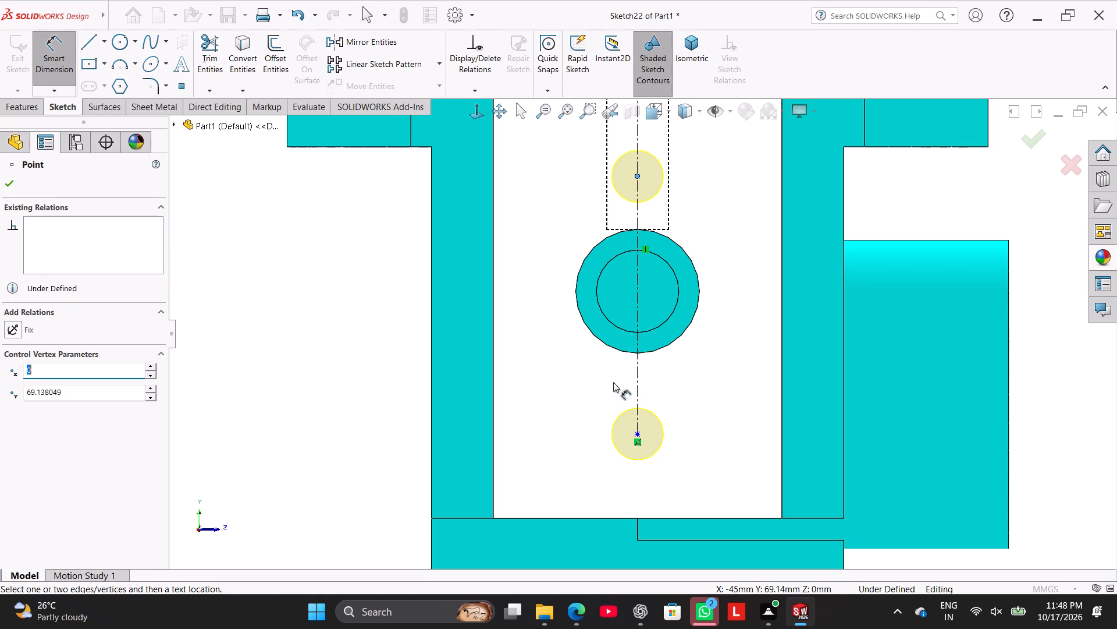
click(638, 433)
click(525, 288)
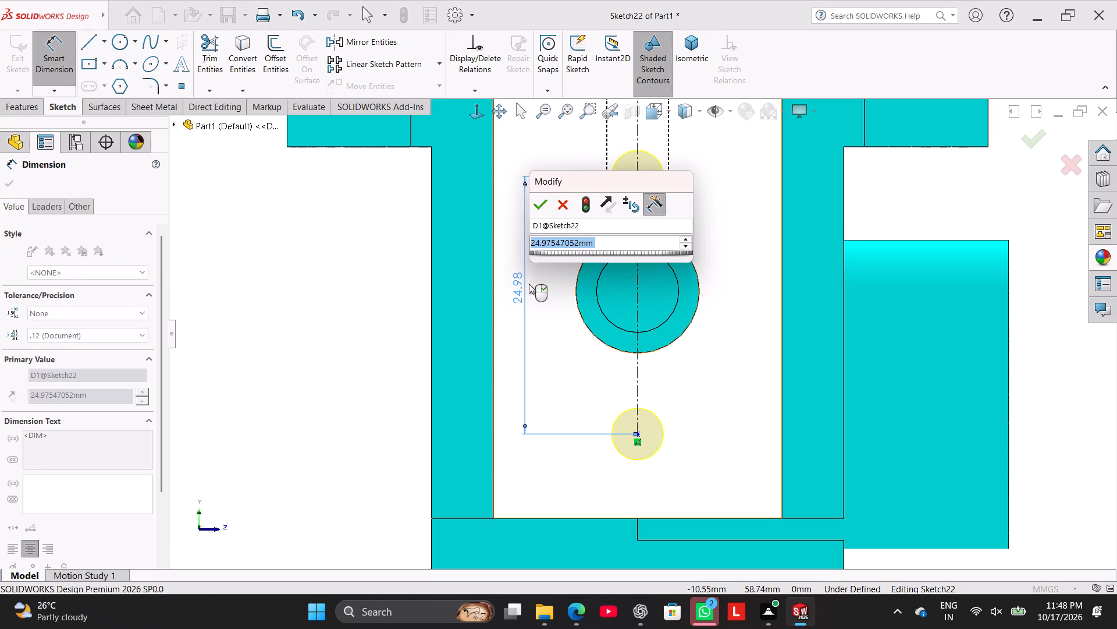
text(24)
key(Return)
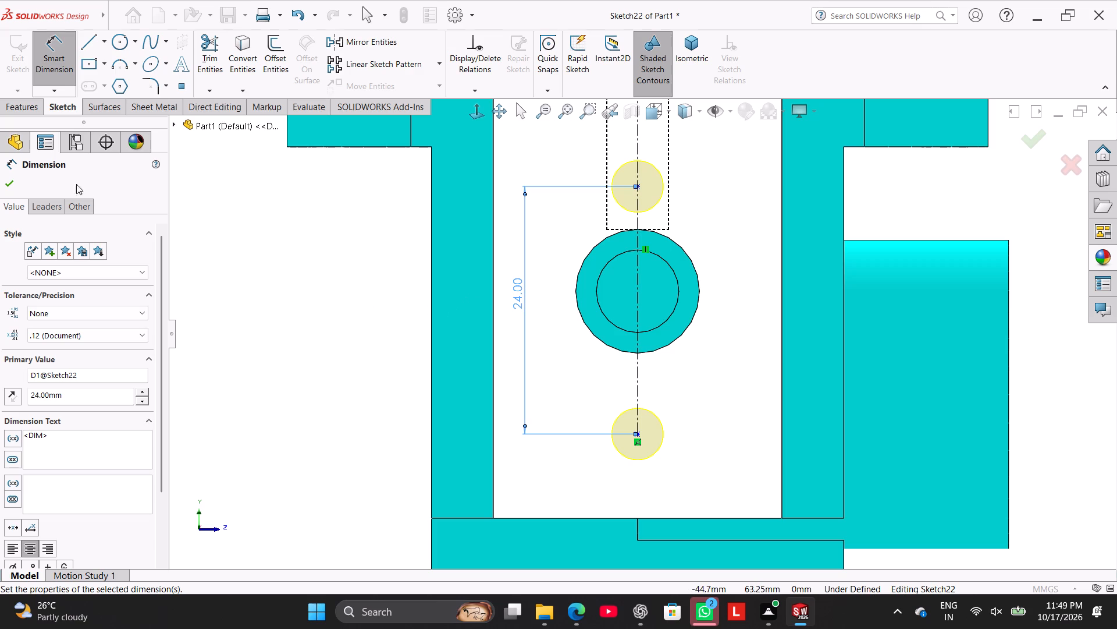
Draw a horizontal centerline about 8 mm long outward from the vertical centerline, starting inside the counterbored hole.
click(100, 44)
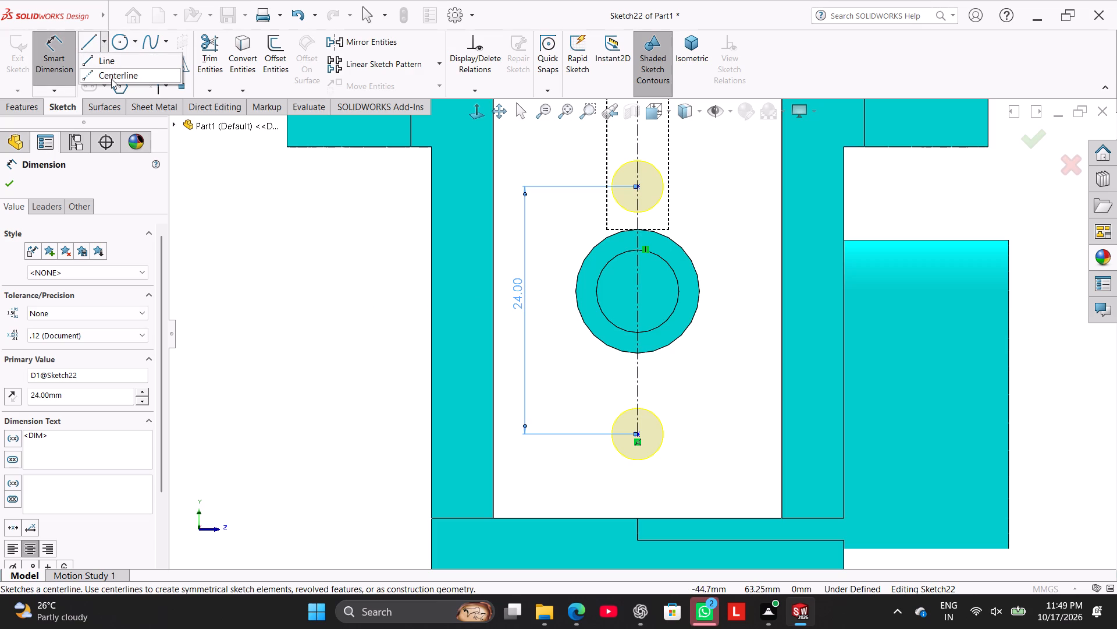
click(111, 79)
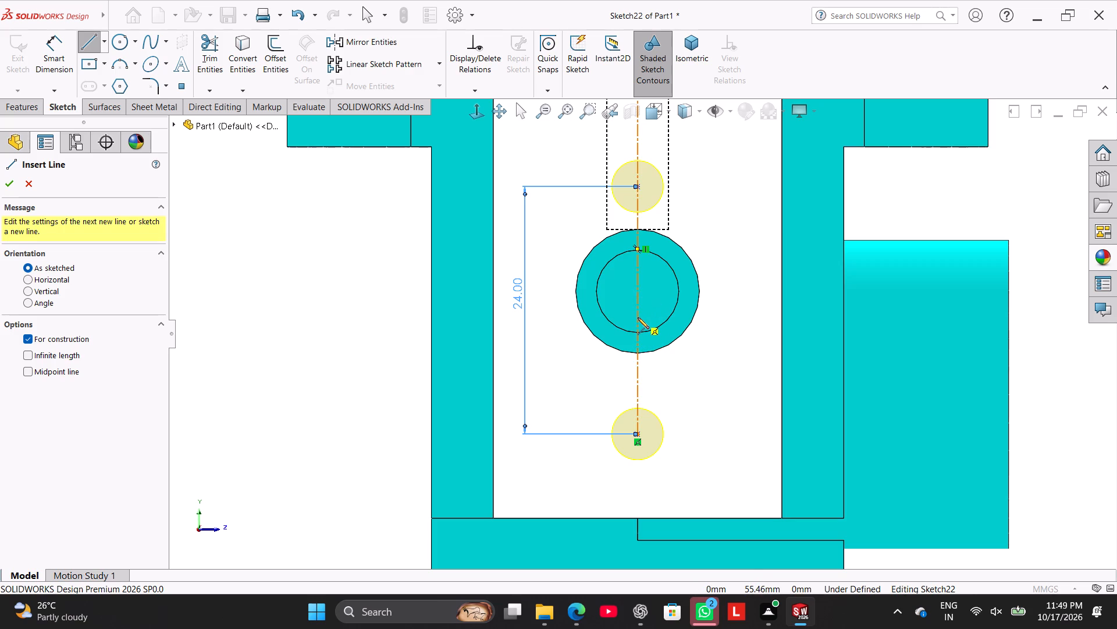
click(638, 310)
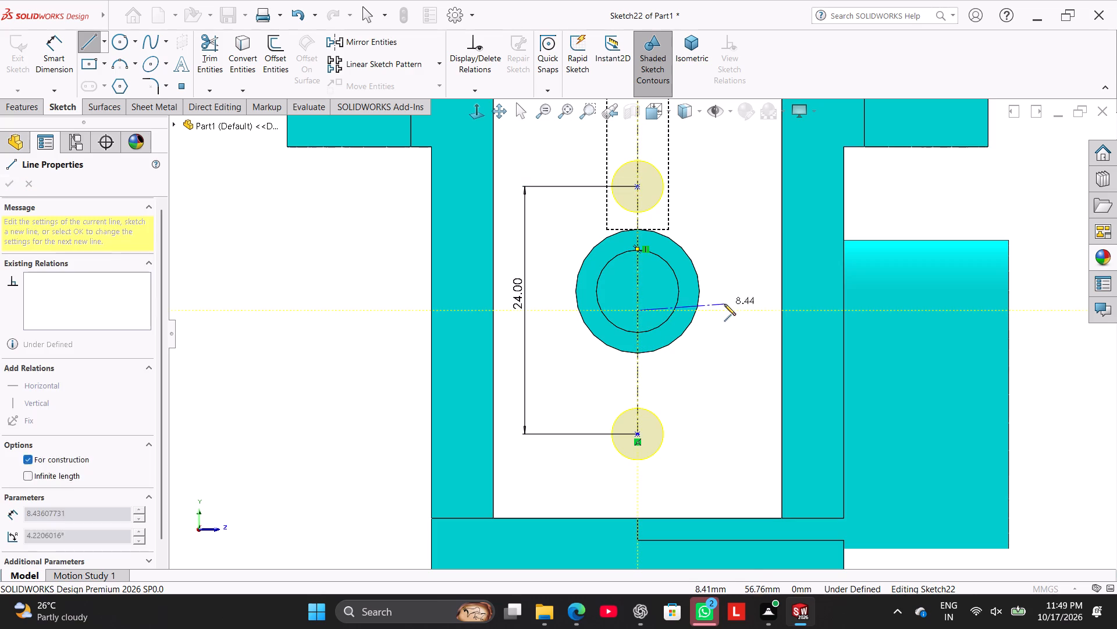
click(725, 313)
right_click(739, 277)
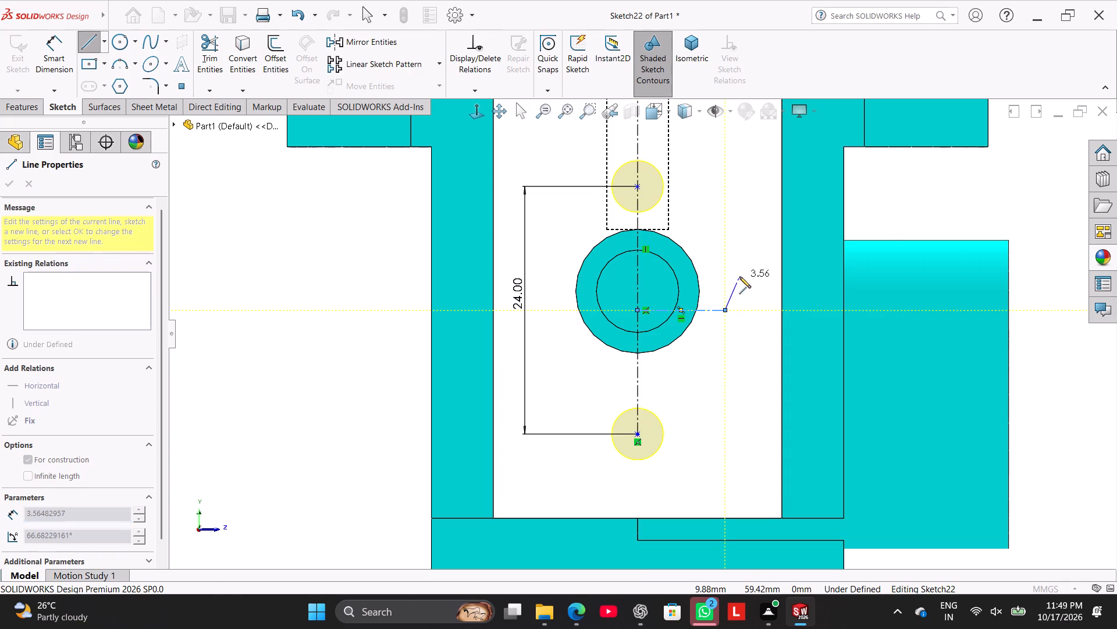
click(756, 286)
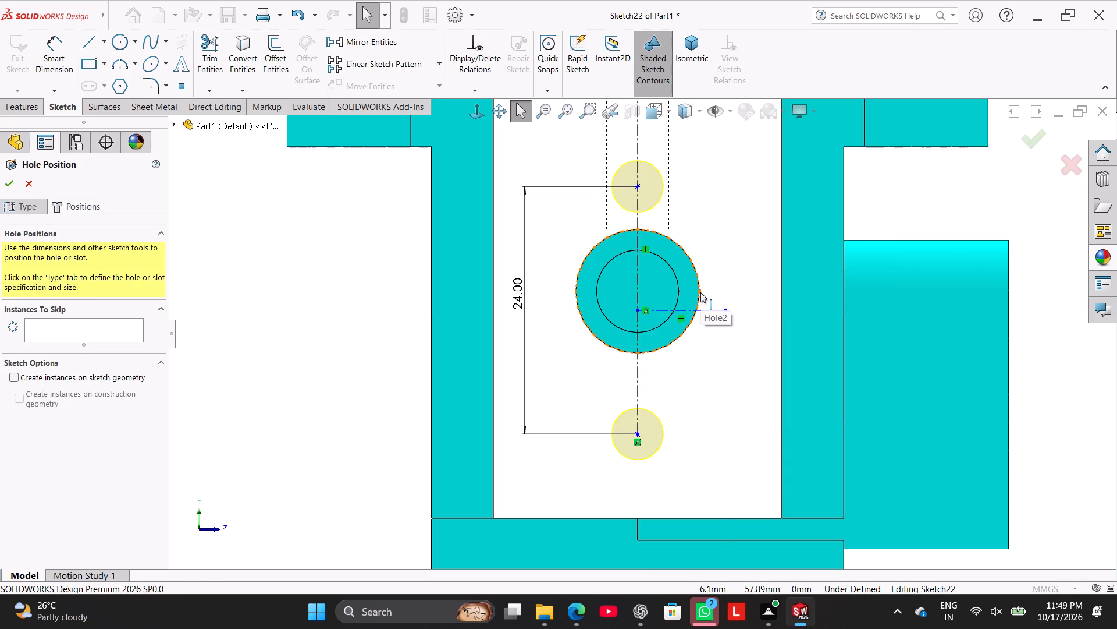
right_click(700, 292)
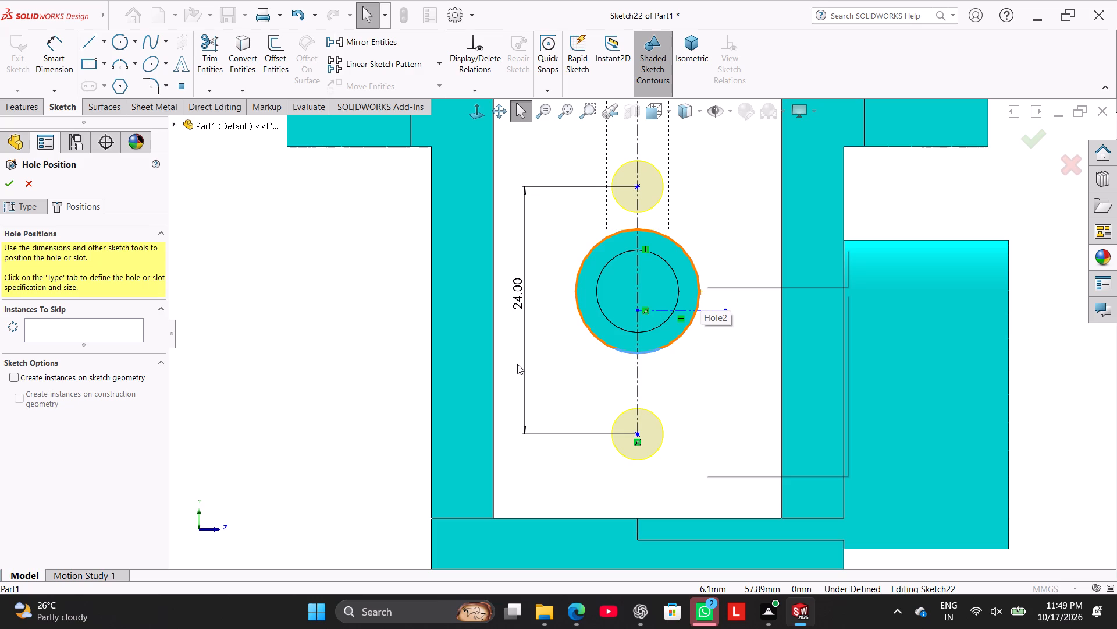
click(411, 367)
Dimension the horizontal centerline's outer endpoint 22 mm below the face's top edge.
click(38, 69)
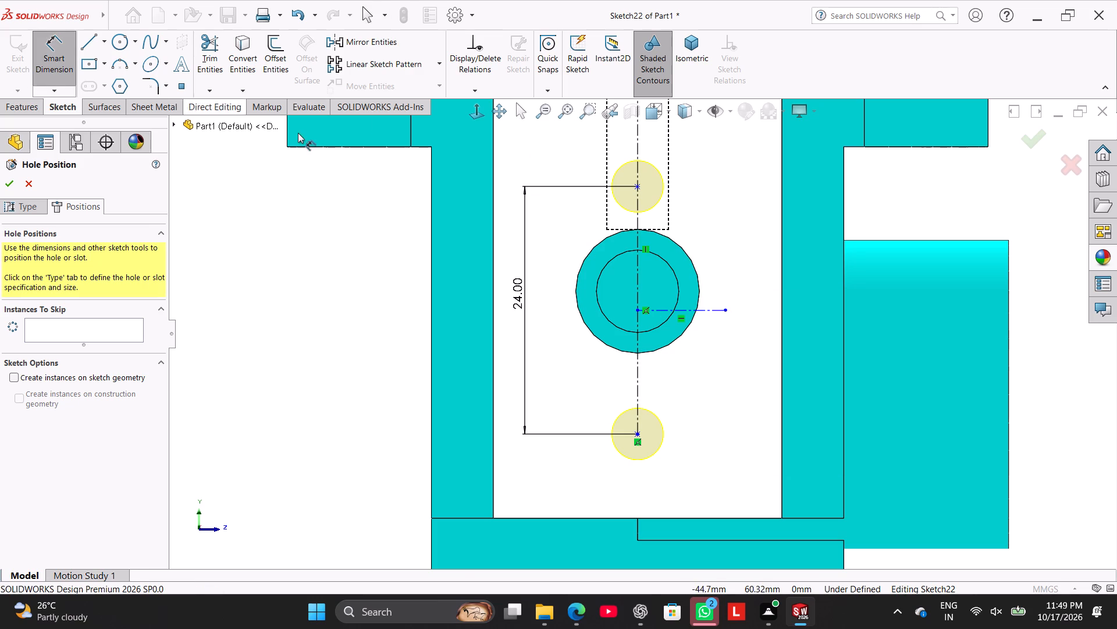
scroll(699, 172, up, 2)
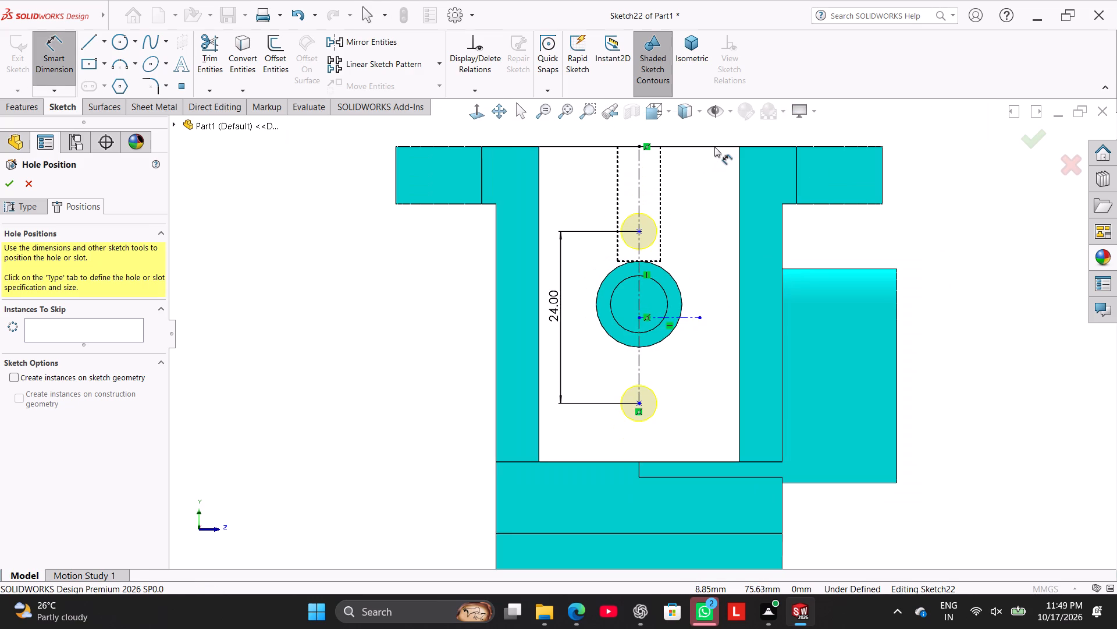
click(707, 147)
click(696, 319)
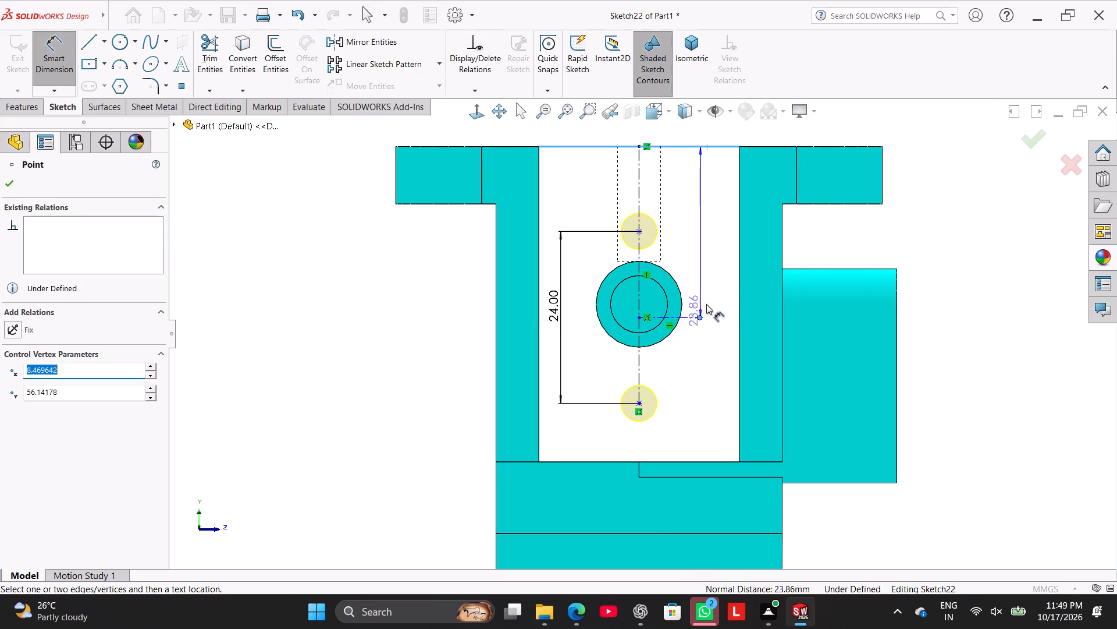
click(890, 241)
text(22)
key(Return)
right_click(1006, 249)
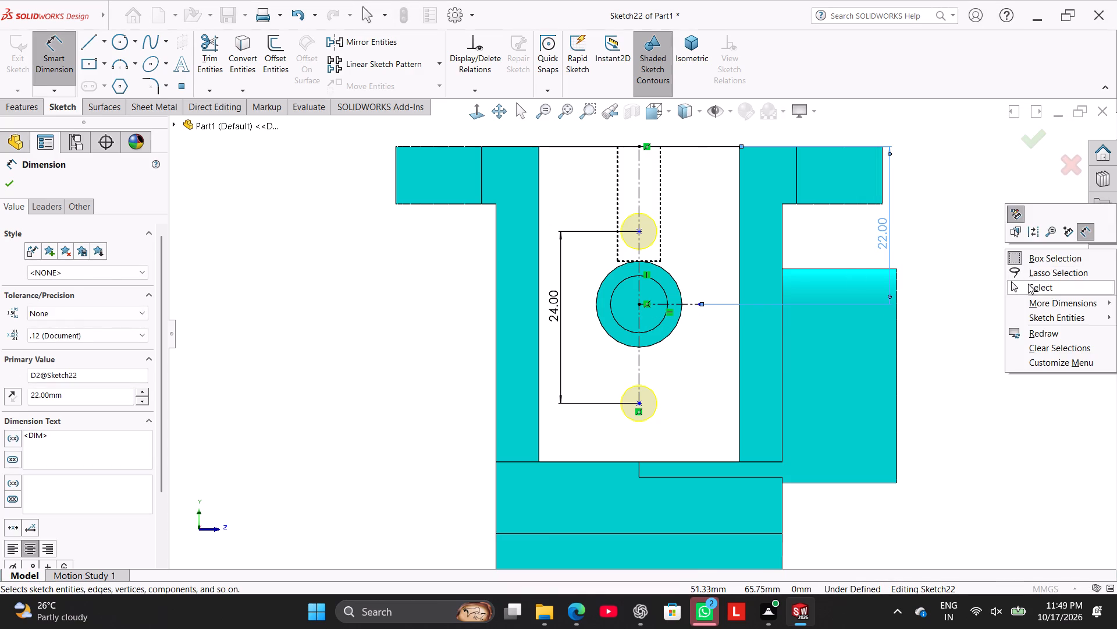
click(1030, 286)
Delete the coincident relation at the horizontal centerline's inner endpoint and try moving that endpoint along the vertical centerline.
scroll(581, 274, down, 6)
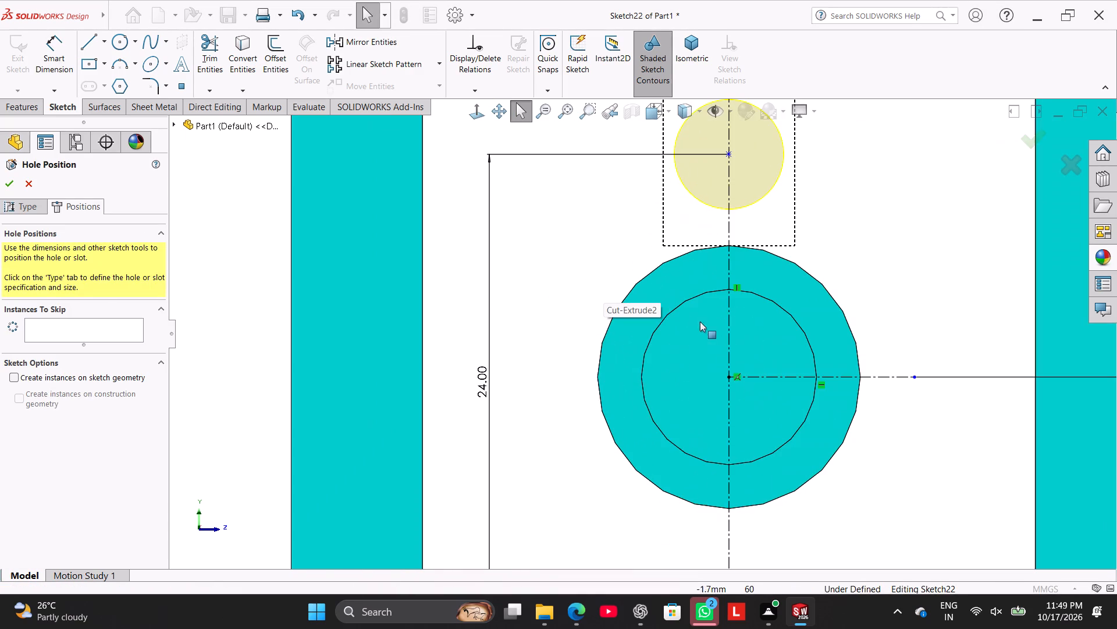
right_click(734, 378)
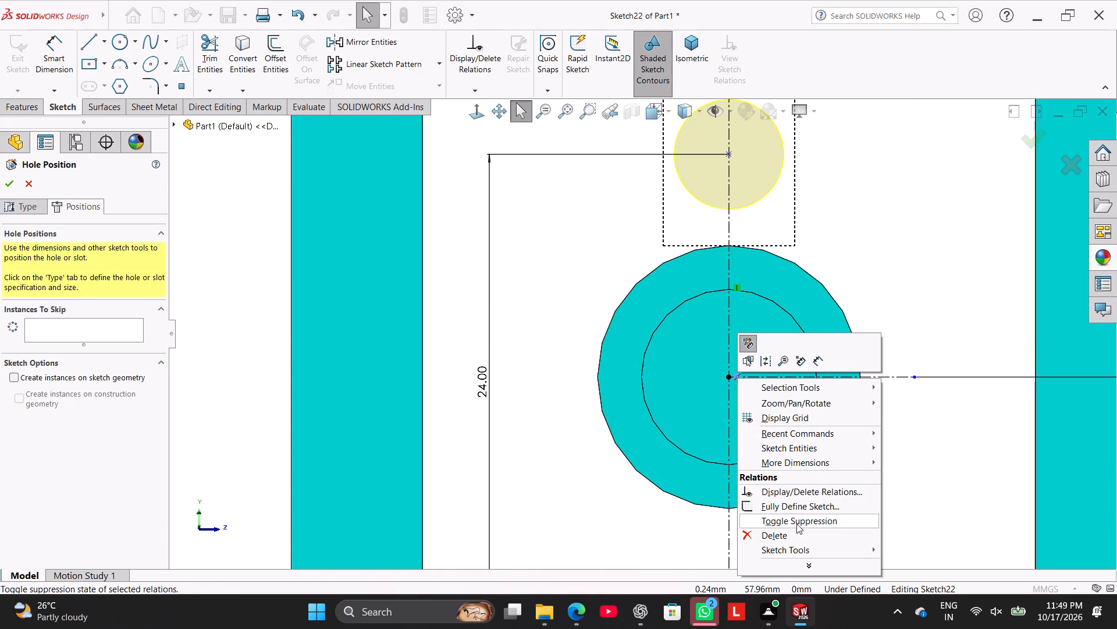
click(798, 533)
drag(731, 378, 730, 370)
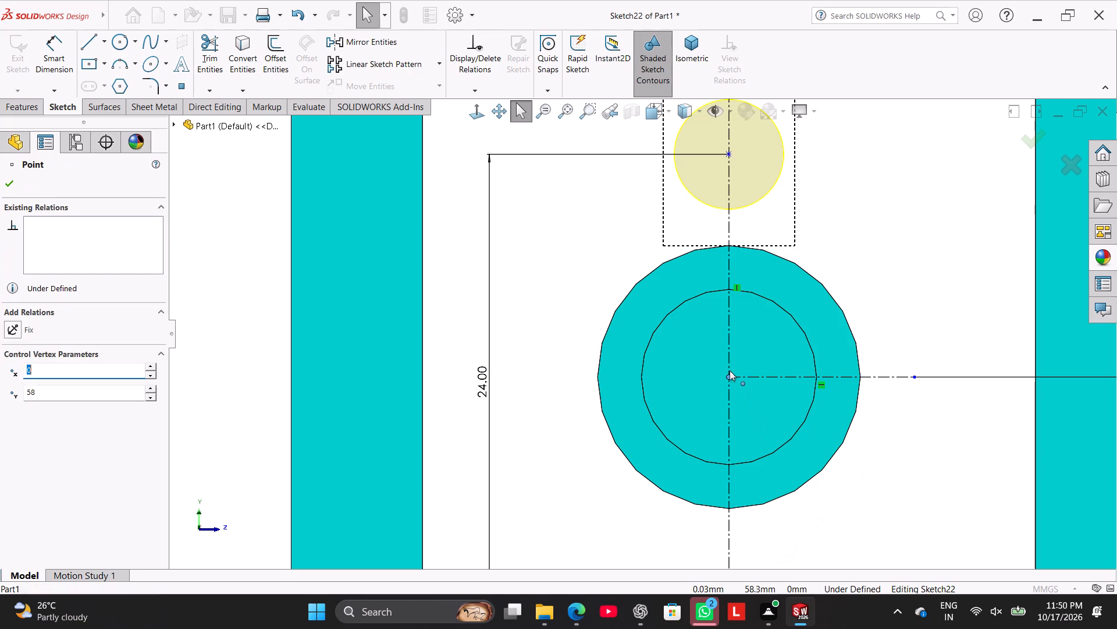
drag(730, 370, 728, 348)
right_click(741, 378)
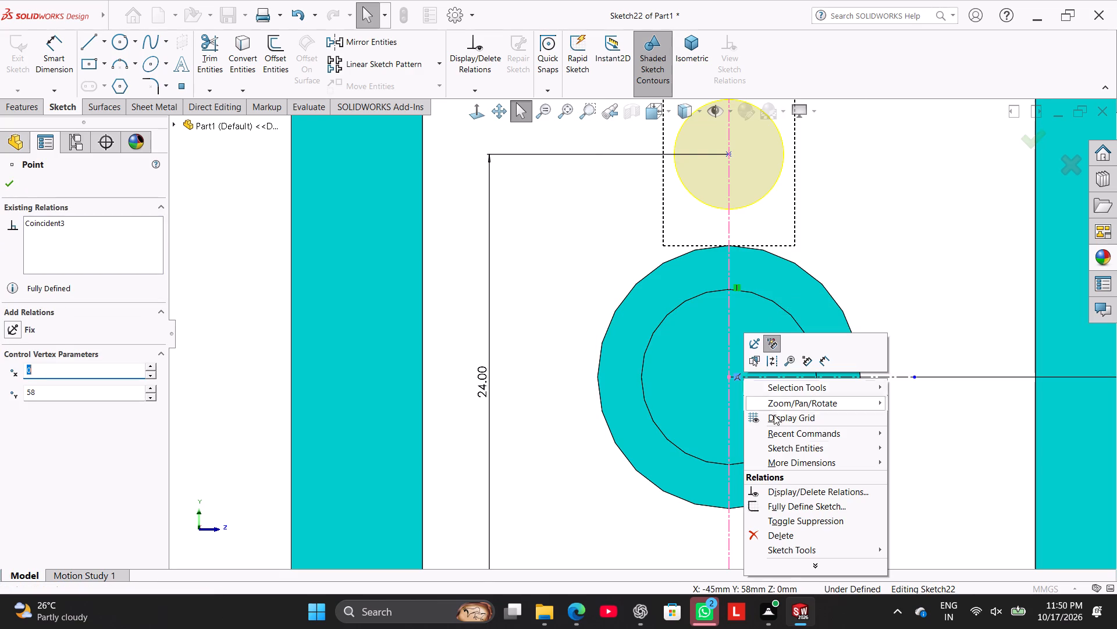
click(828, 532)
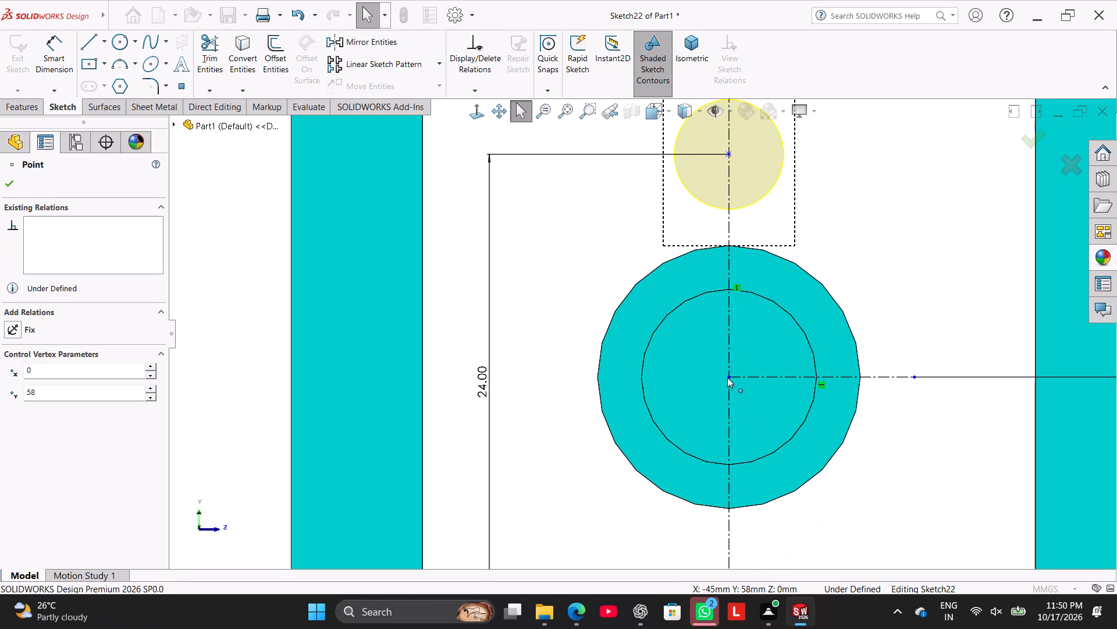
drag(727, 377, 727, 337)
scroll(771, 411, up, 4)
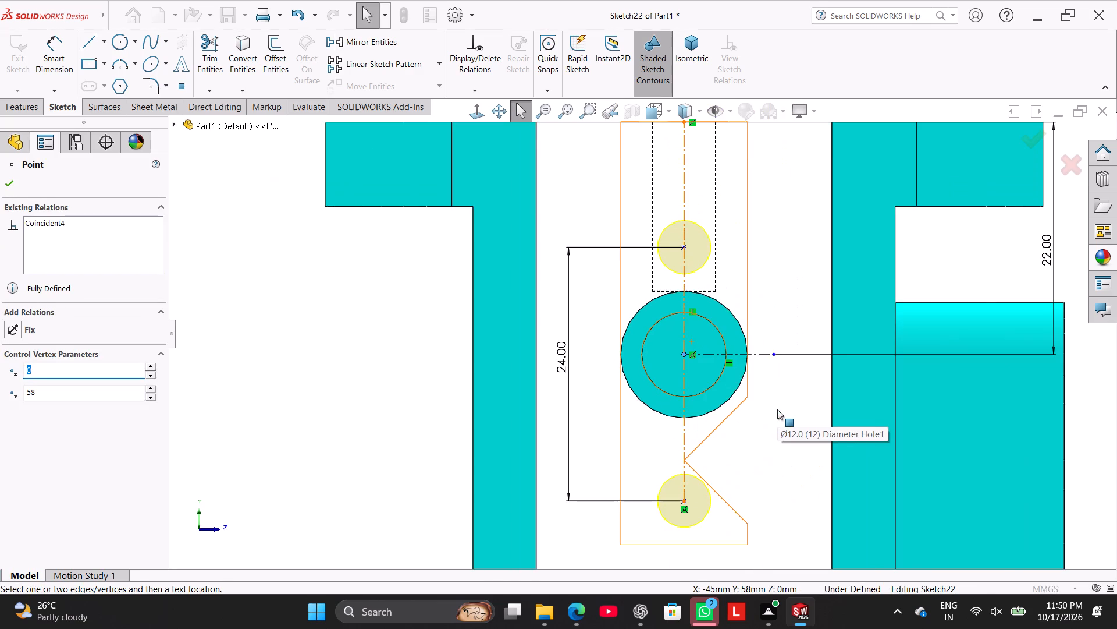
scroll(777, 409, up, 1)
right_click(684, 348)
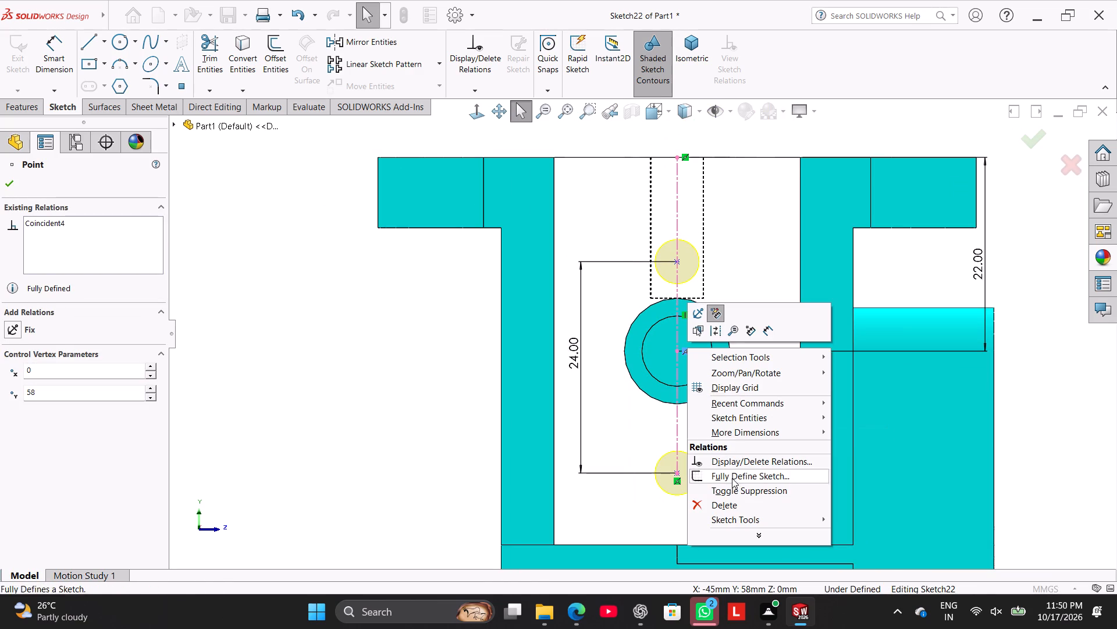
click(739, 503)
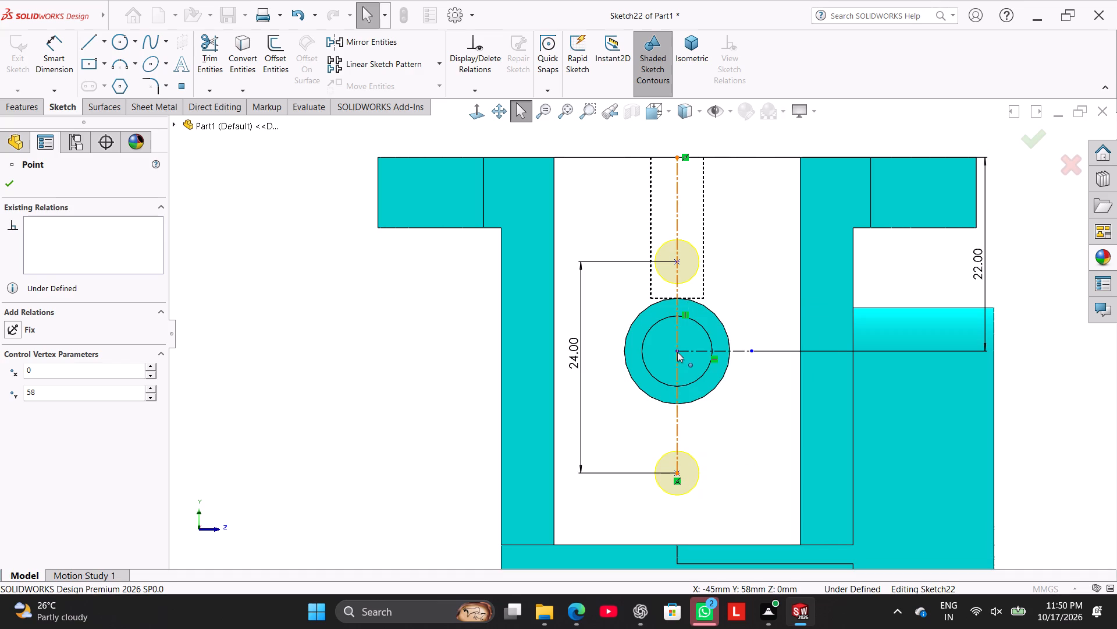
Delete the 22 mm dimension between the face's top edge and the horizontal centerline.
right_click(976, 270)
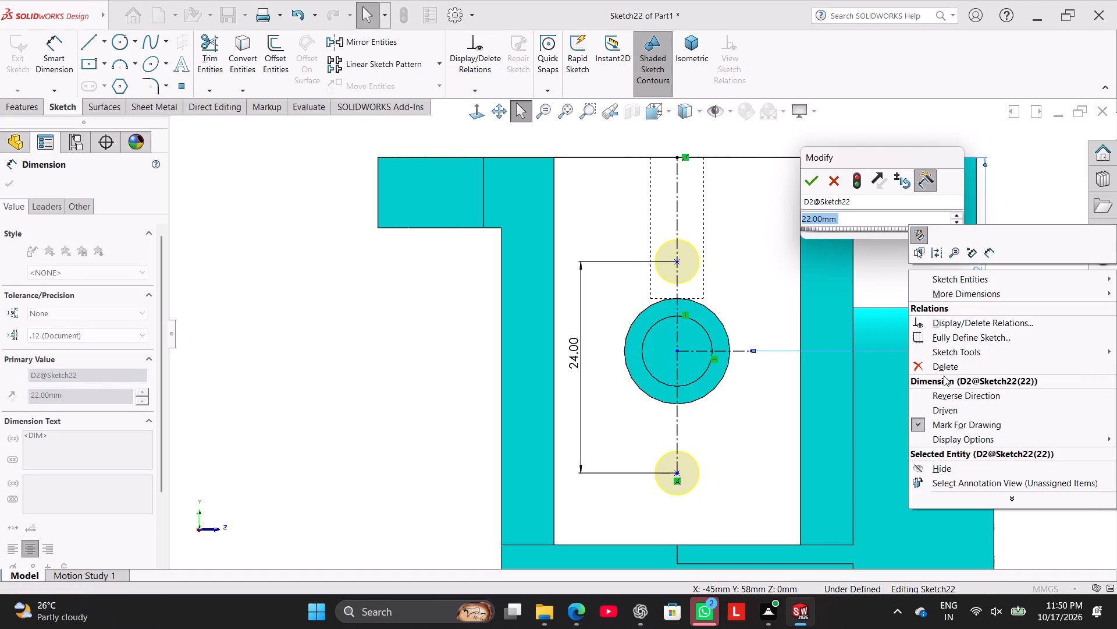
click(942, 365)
Delete the horizontal centerline that starts at the counterbored hole's centre.
scroll(739, 360, down, 3)
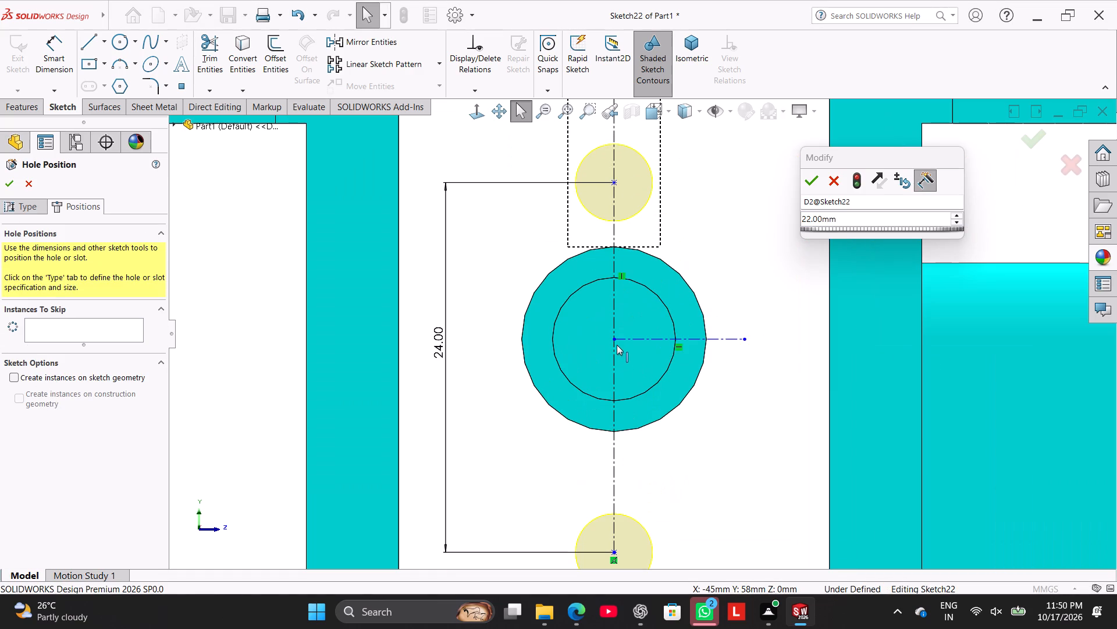
drag(617, 337, 622, 366)
click(751, 404)
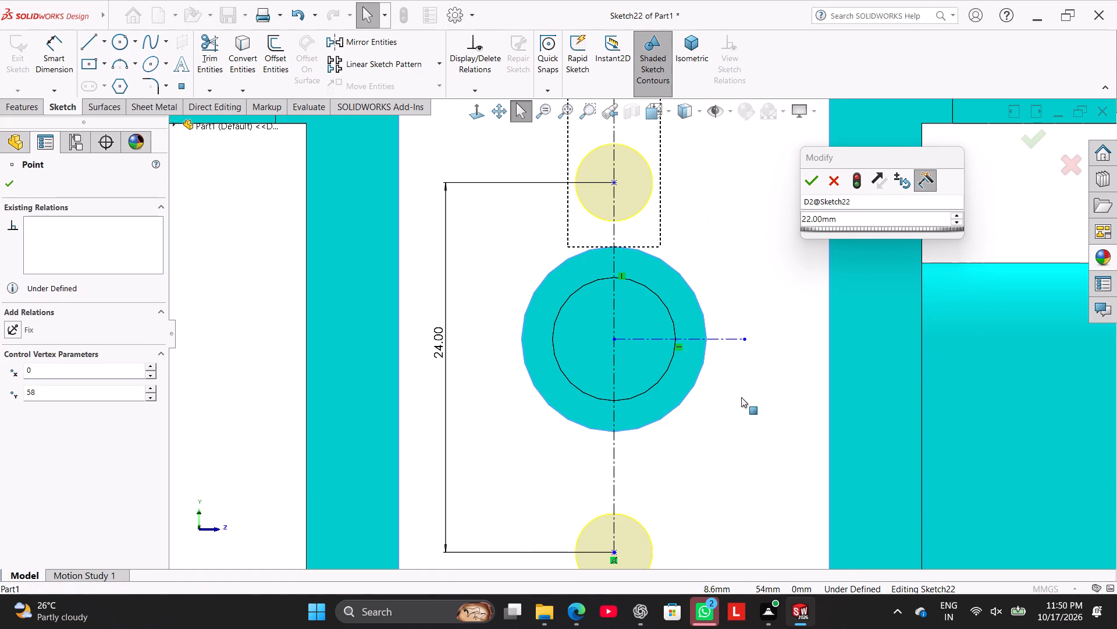
right_click(723, 341)
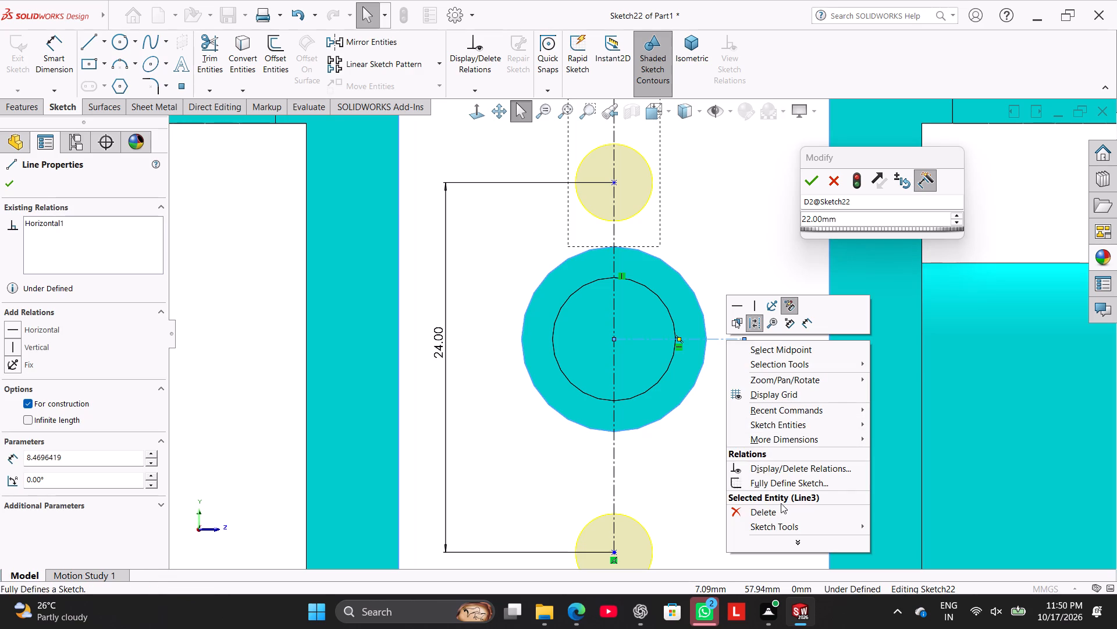
click(781, 510)
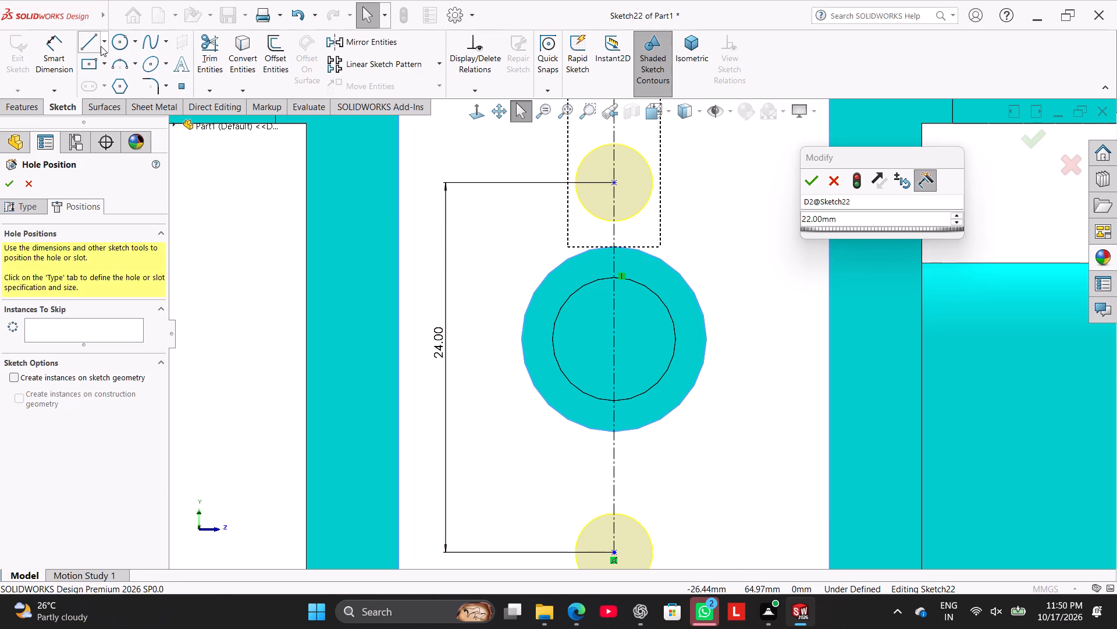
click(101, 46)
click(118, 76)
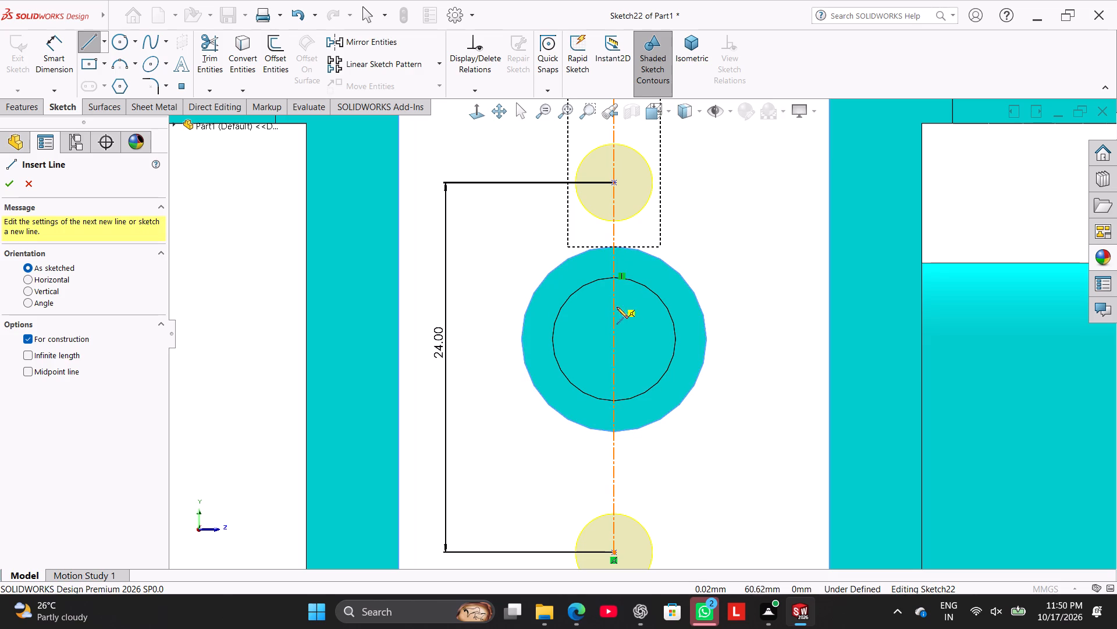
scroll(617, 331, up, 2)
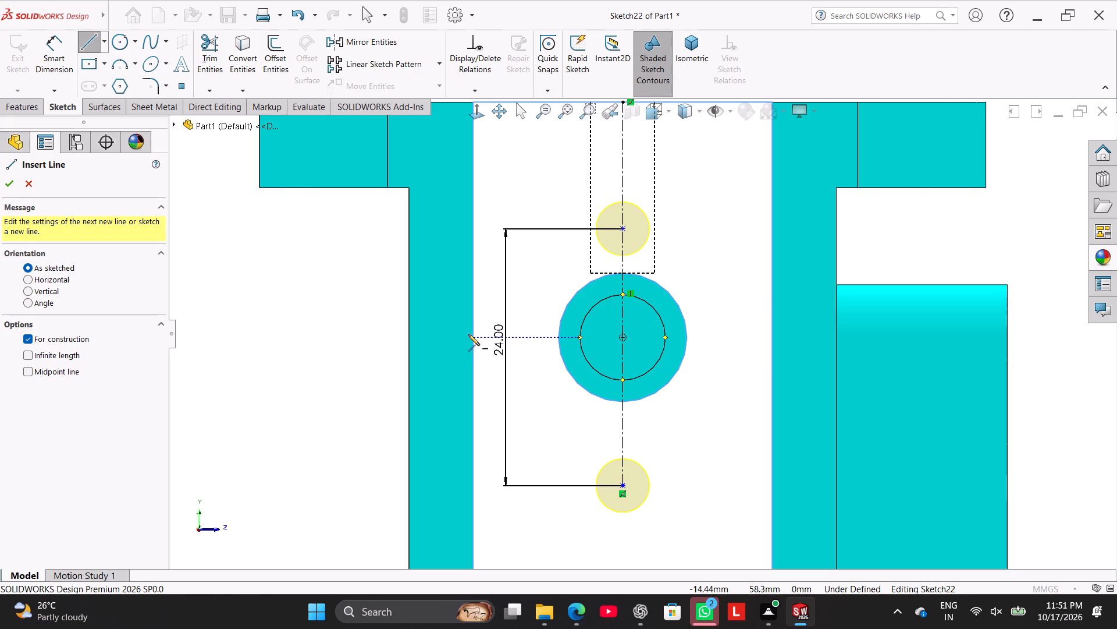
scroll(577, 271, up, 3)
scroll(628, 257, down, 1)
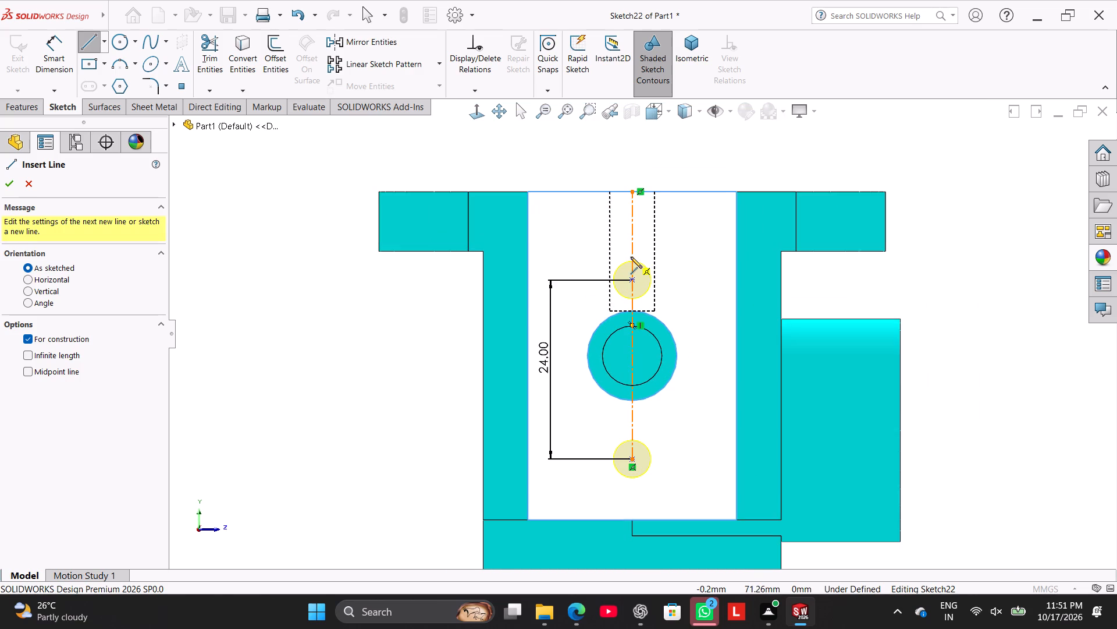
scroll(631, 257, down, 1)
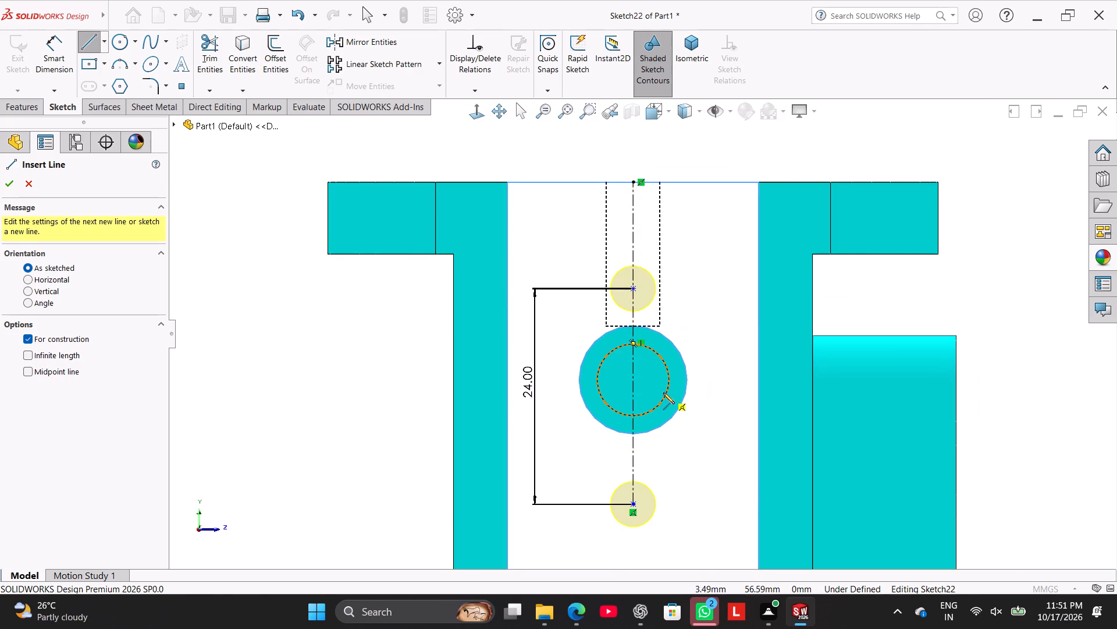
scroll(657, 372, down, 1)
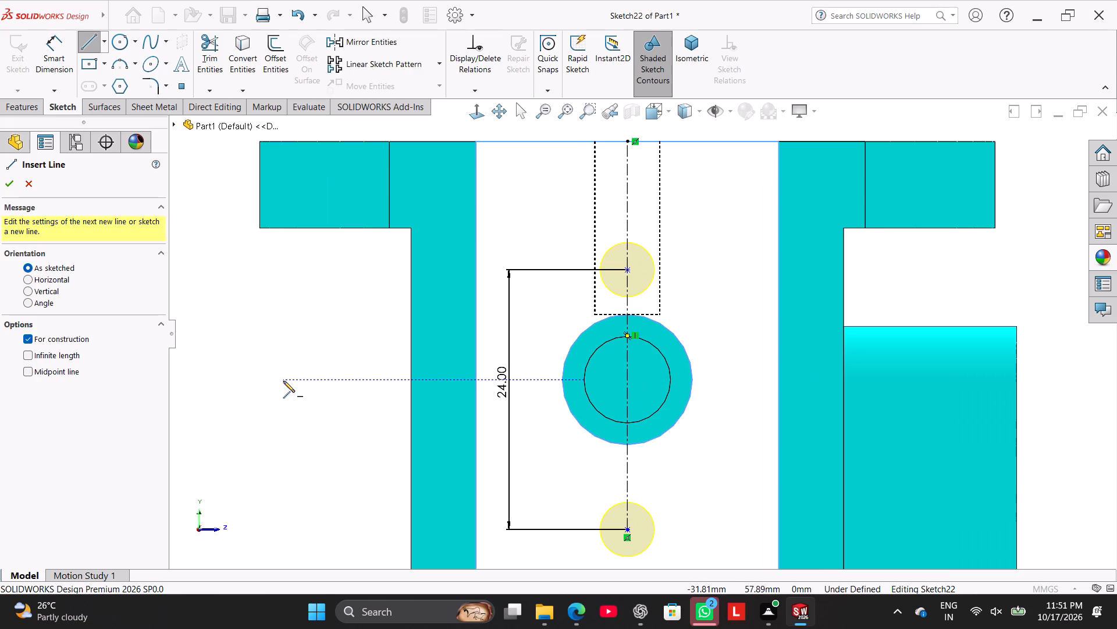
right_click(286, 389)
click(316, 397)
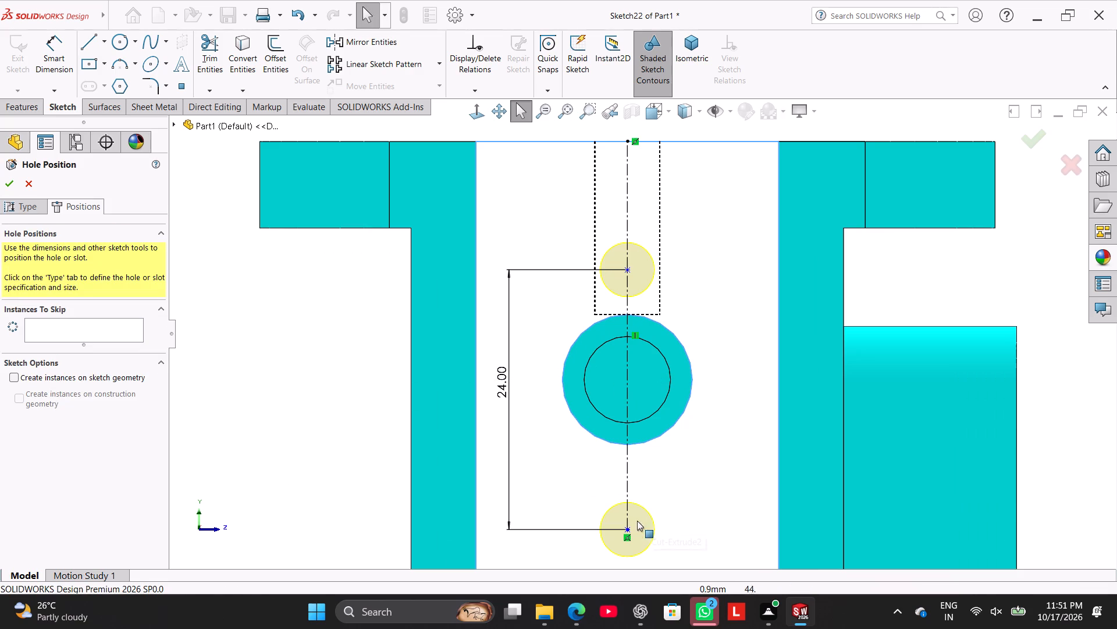
Add a coincident relation between the lower tapped hole's centre and the vertical centerline.
ctrl+click(627, 527)
ctrl+click(627, 515)
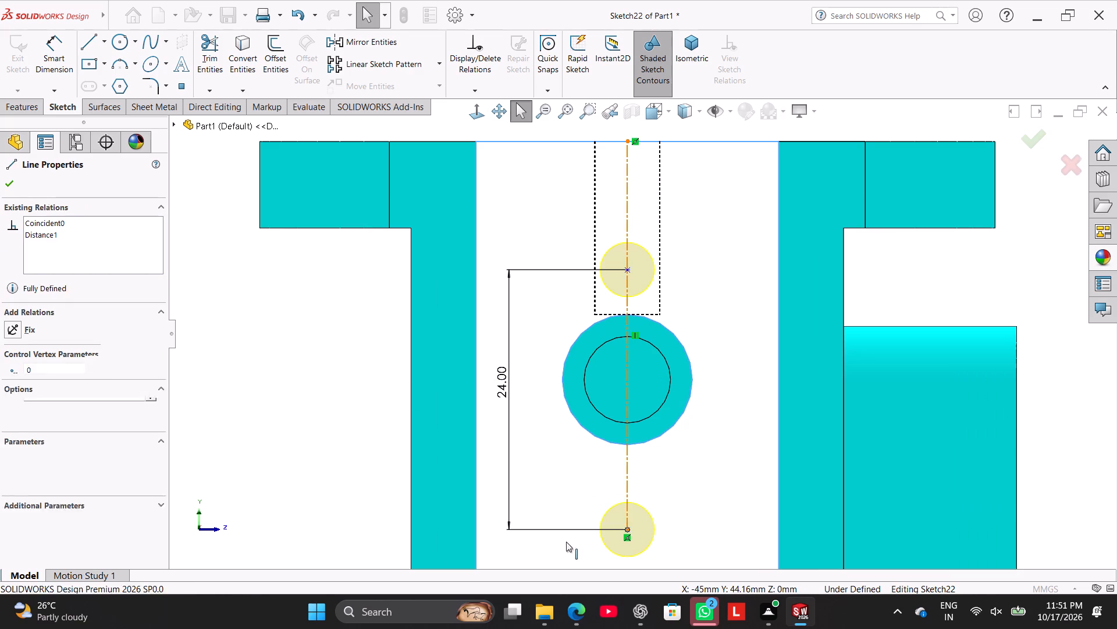
click(53, 403)
click(262, 402)
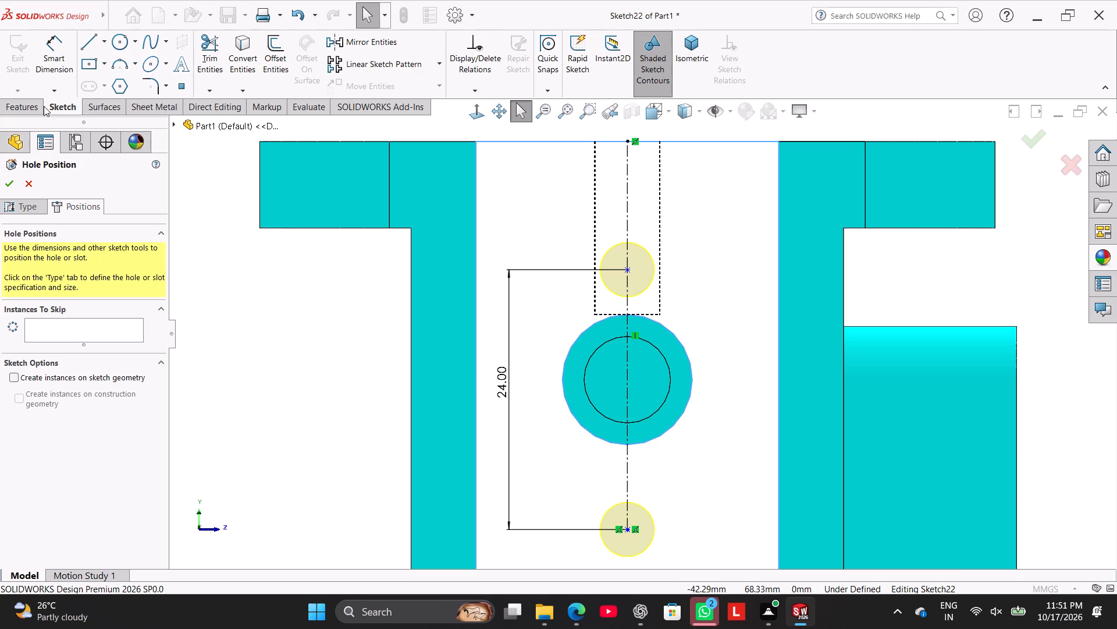
Draw a horizontal centerline outward from the vertical centerline, starting just below the counterbored hole's centre and ending outside that hole.
click(47, 51)
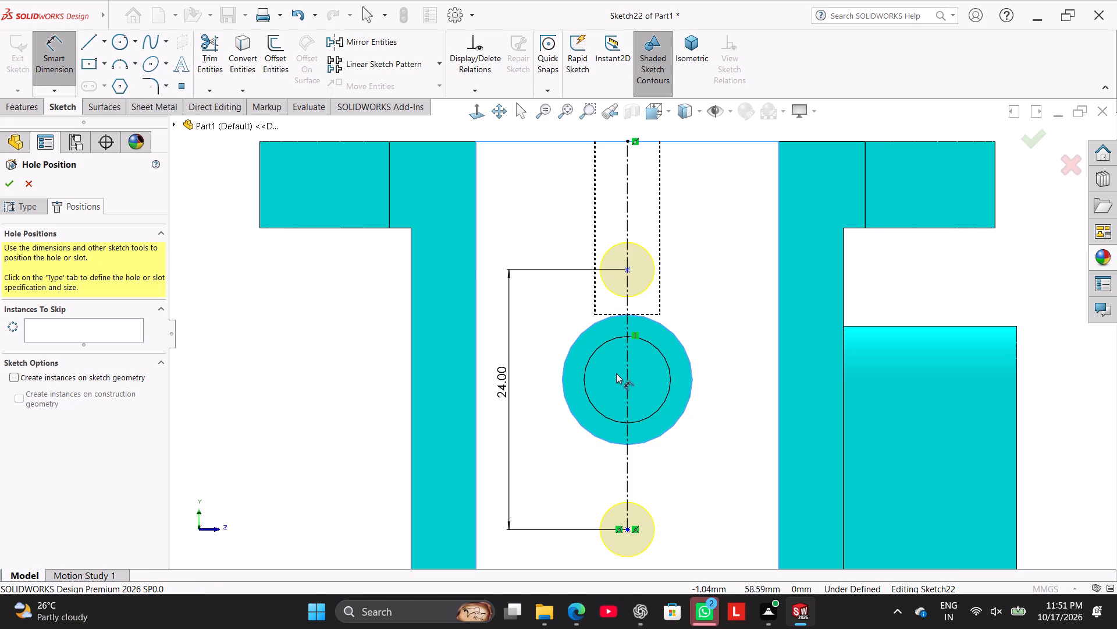
click(104, 42)
click(112, 75)
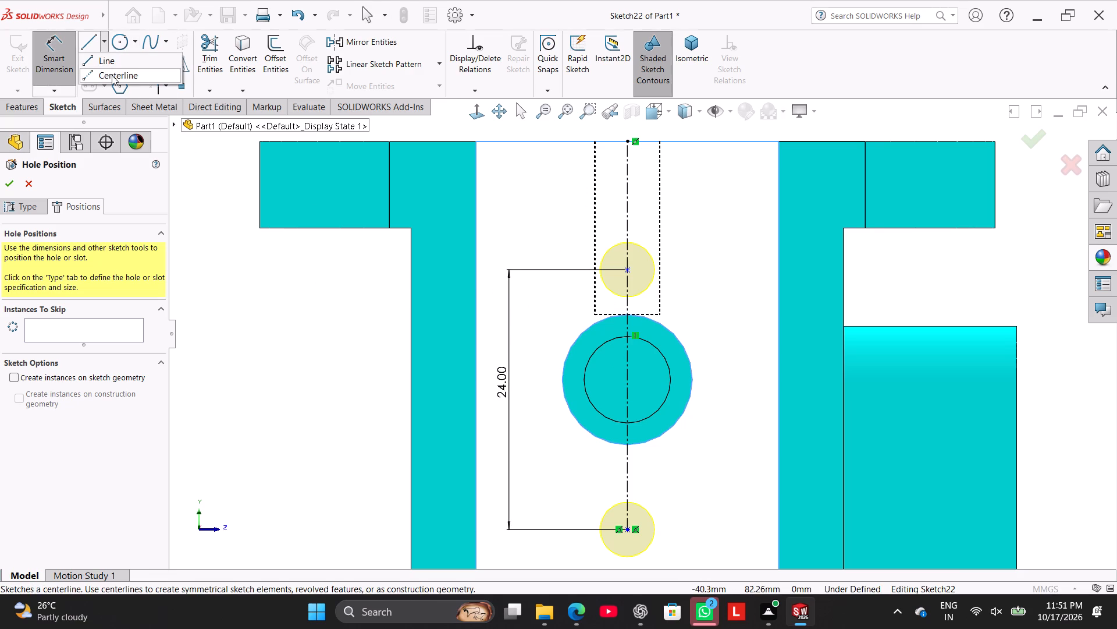
click(628, 388)
click(741, 386)
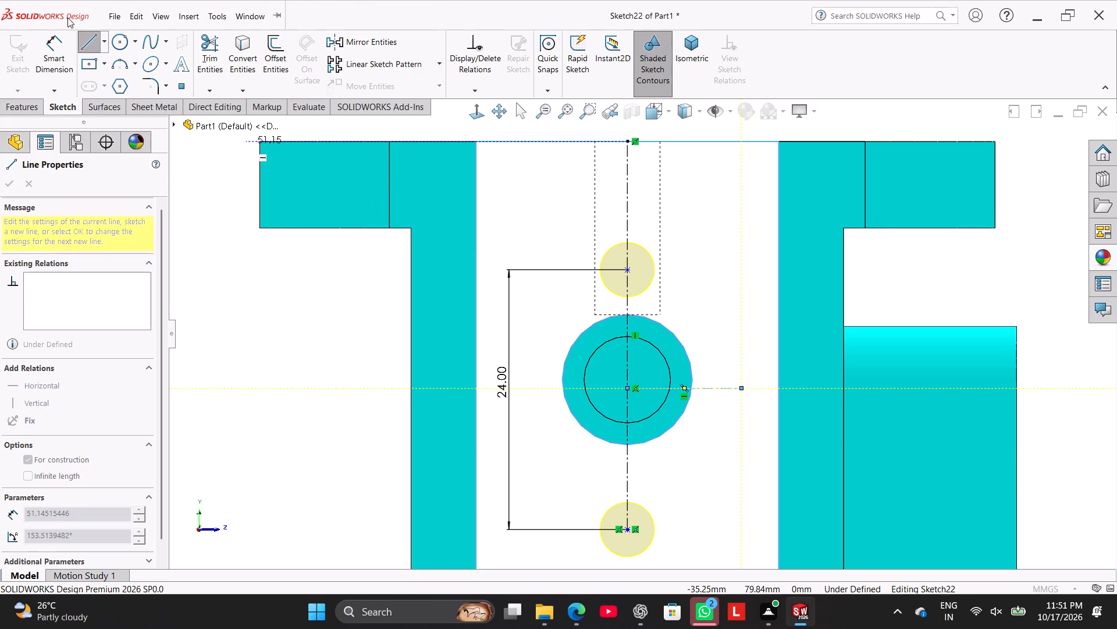
Dimension the new horizontal centerline's outer endpoint 22 mm below the face's top edge.
click(49, 56)
click(738, 392)
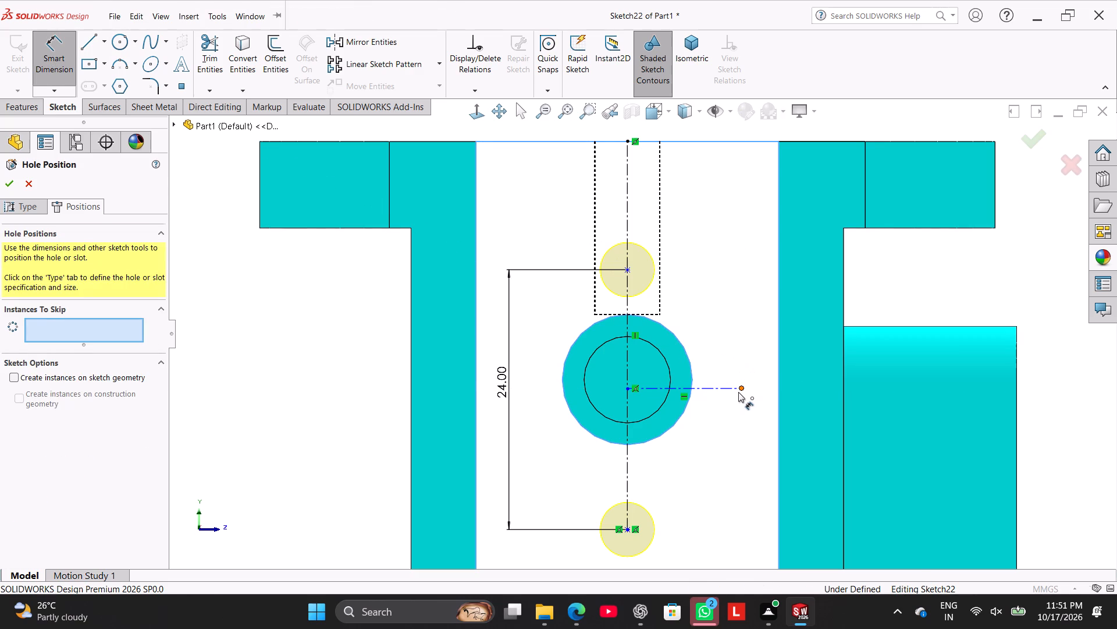
click(712, 142)
click(993, 280)
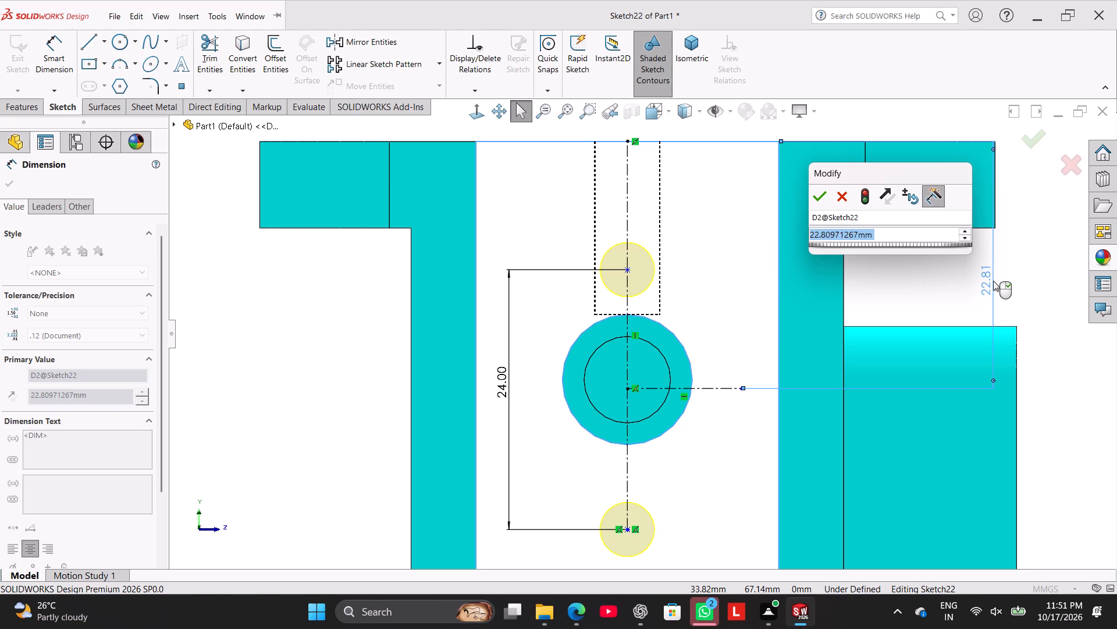
text(22)
key(Return)
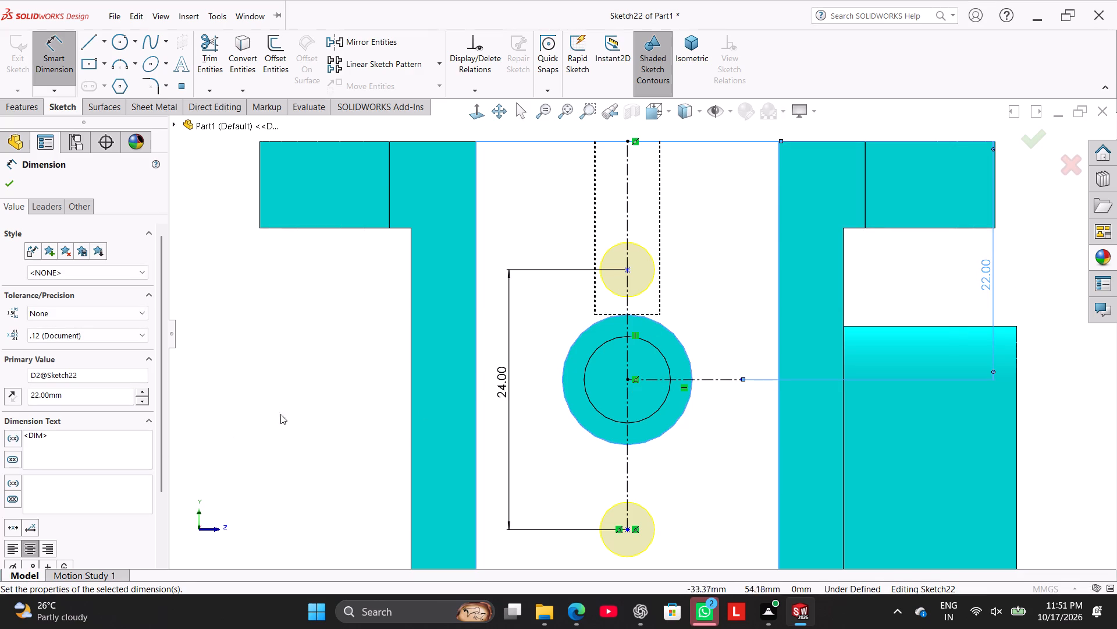
right_click(297, 406)
drag(257, 423, 262, 425)
scroll(621, 526, down, 3)
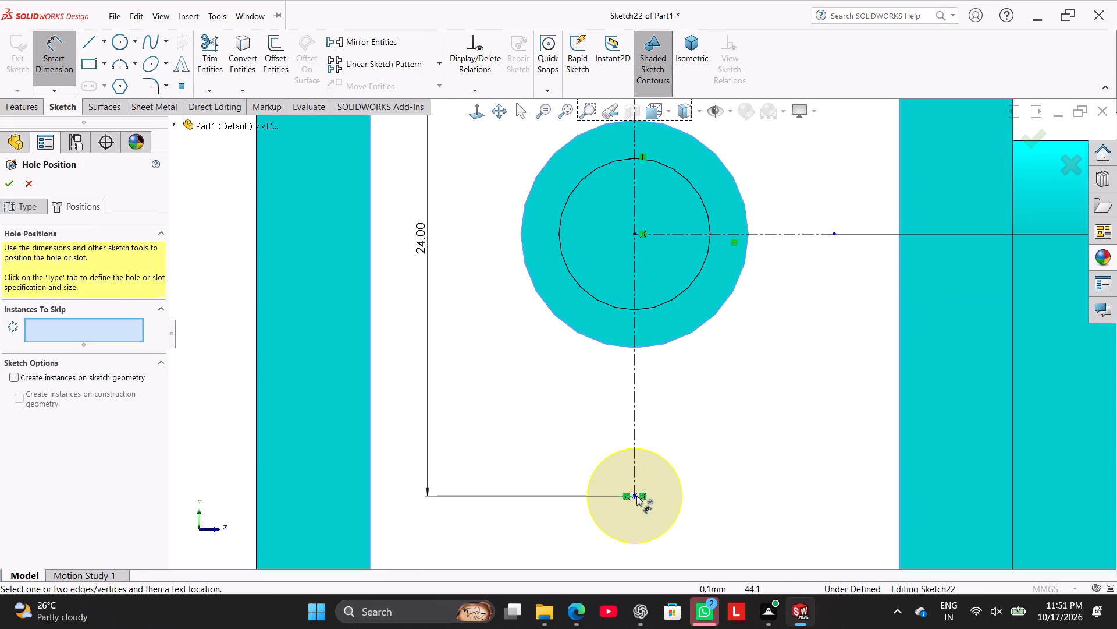
right_click(227, 385)
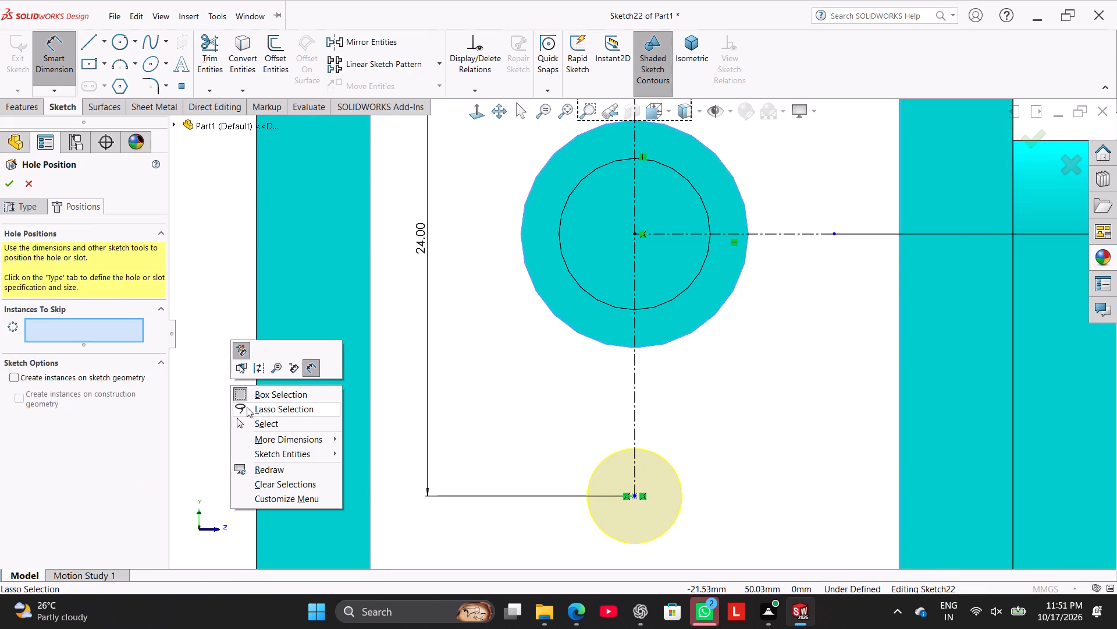
click(266, 422)
Reposition the tapped-hole pair down the vertical centerline, bringing the upper hole onto the counterbored hole and the lower centre to about Y 33.91.
drag(634, 496, 631, 429)
scroll(606, 458, up, 2)
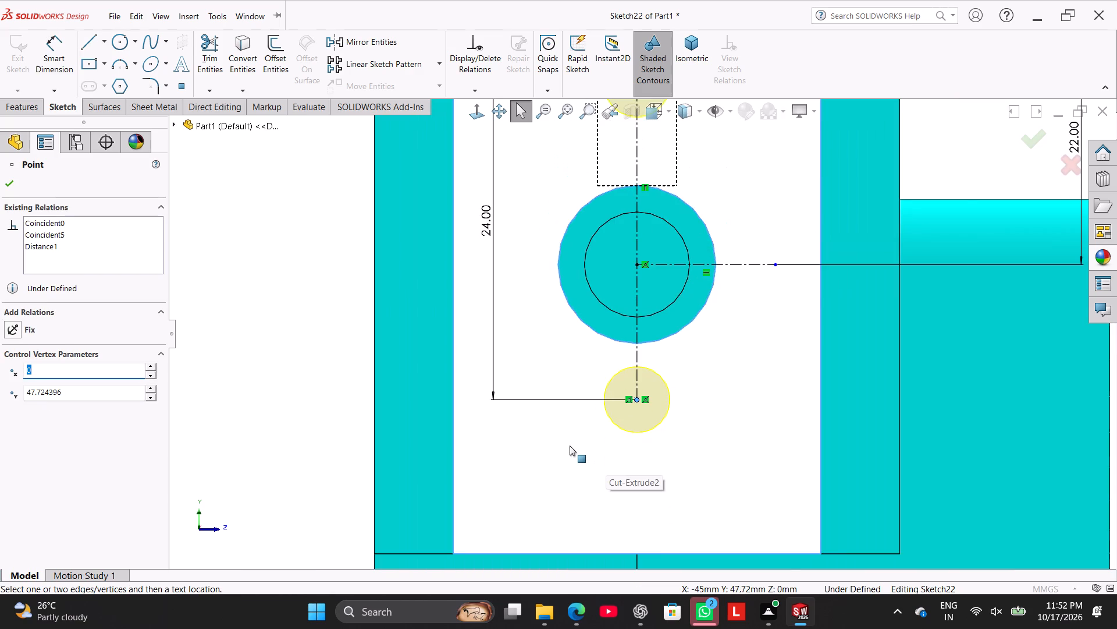
scroll(570, 446, up, 3)
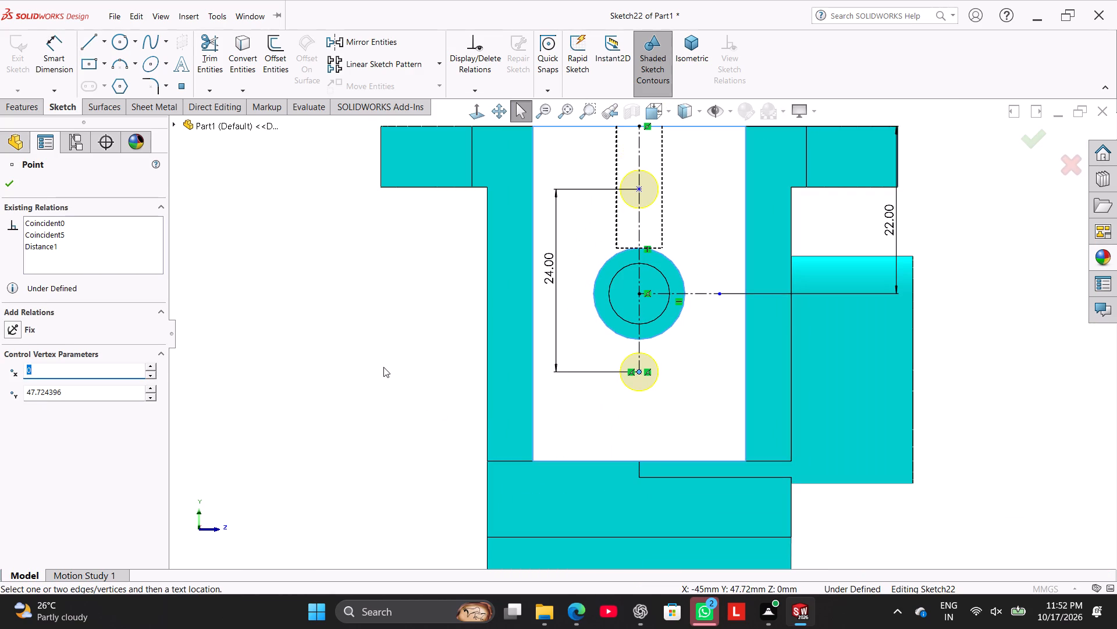
click(383, 367)
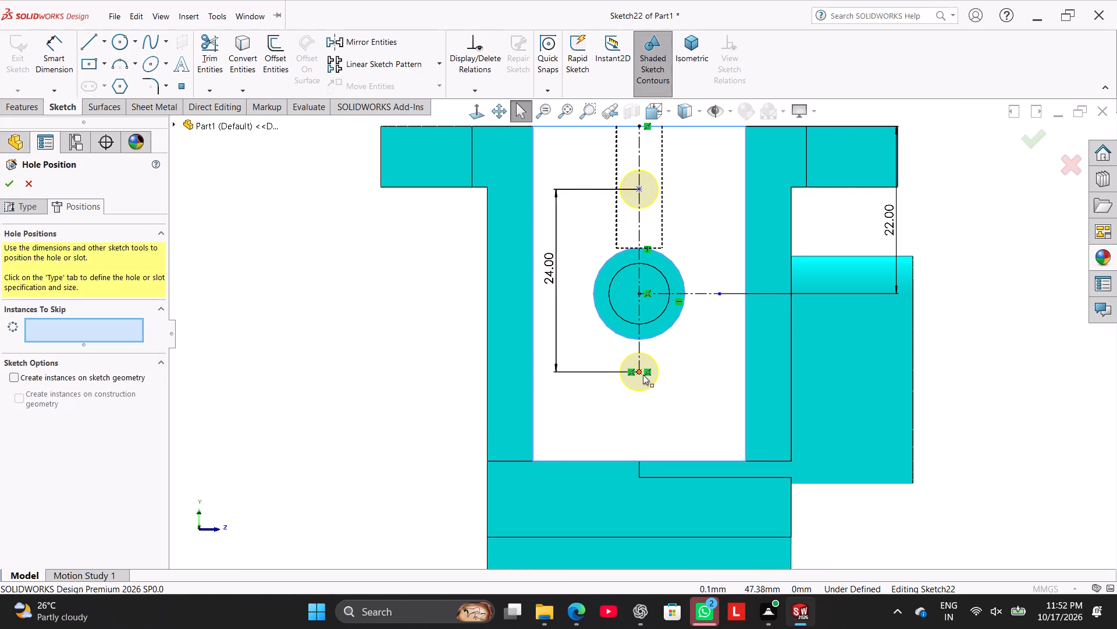
drag(638, 373, 635, 438)
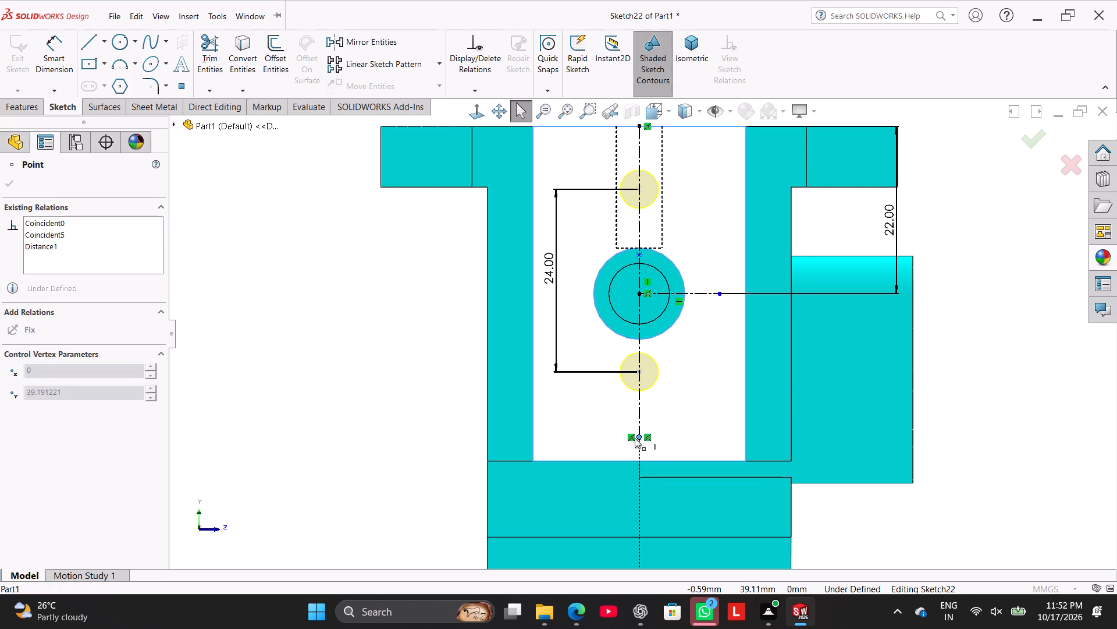
drag(635, 438, 631, 479)
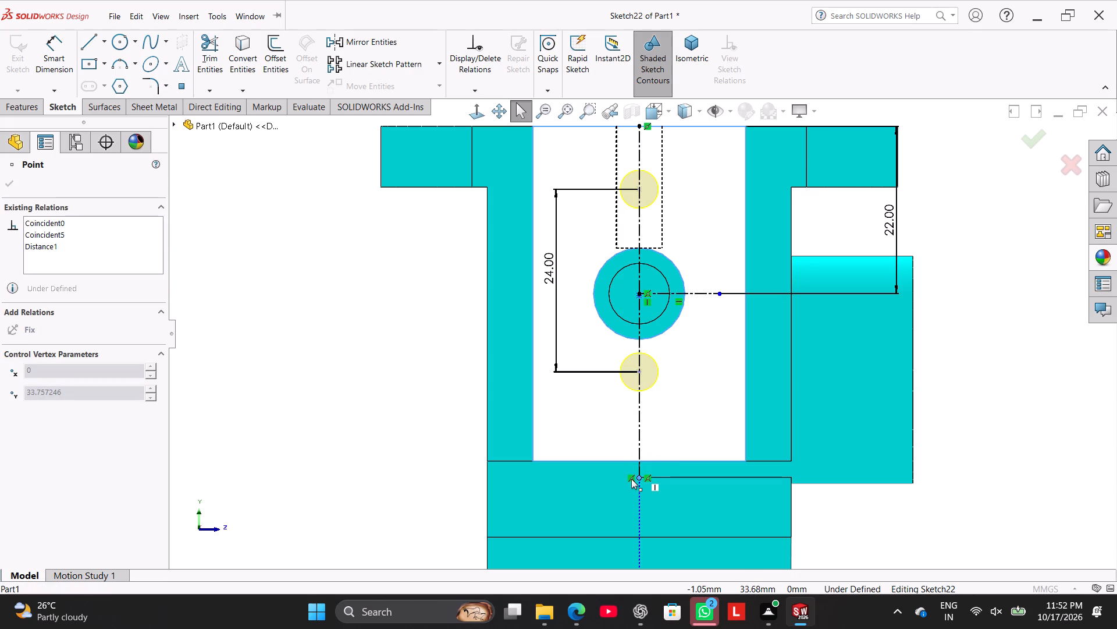
drag(631, 479, 632, 477)
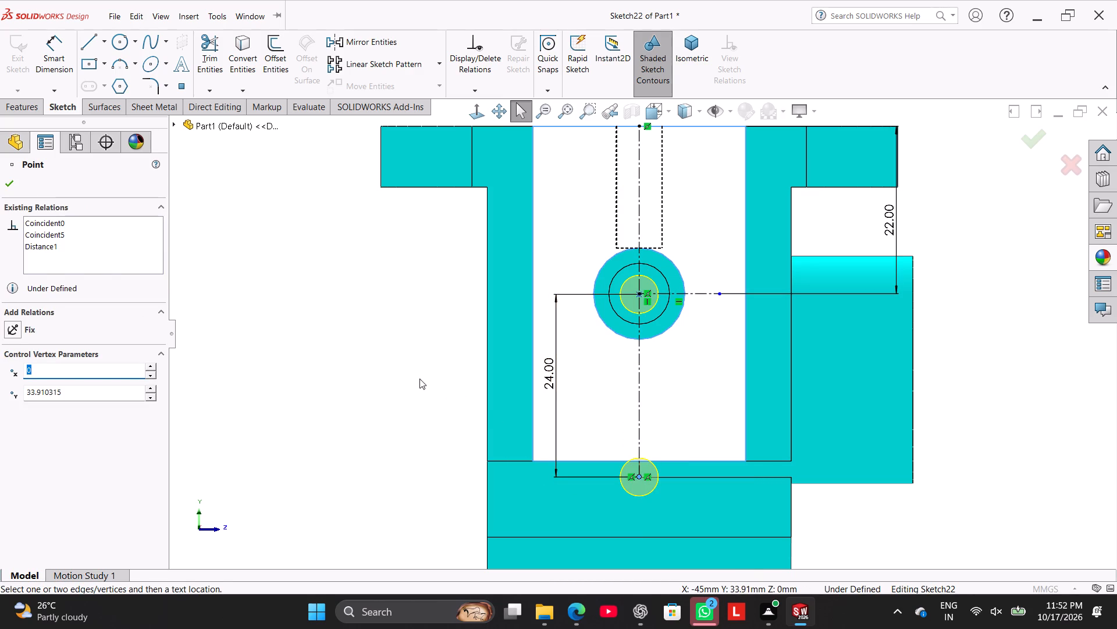
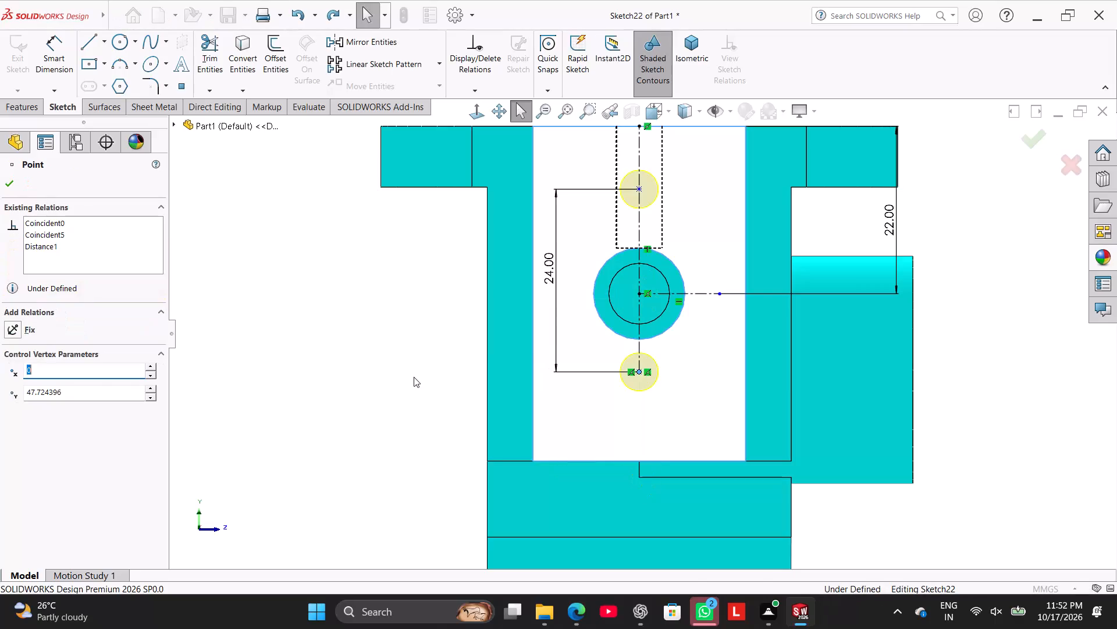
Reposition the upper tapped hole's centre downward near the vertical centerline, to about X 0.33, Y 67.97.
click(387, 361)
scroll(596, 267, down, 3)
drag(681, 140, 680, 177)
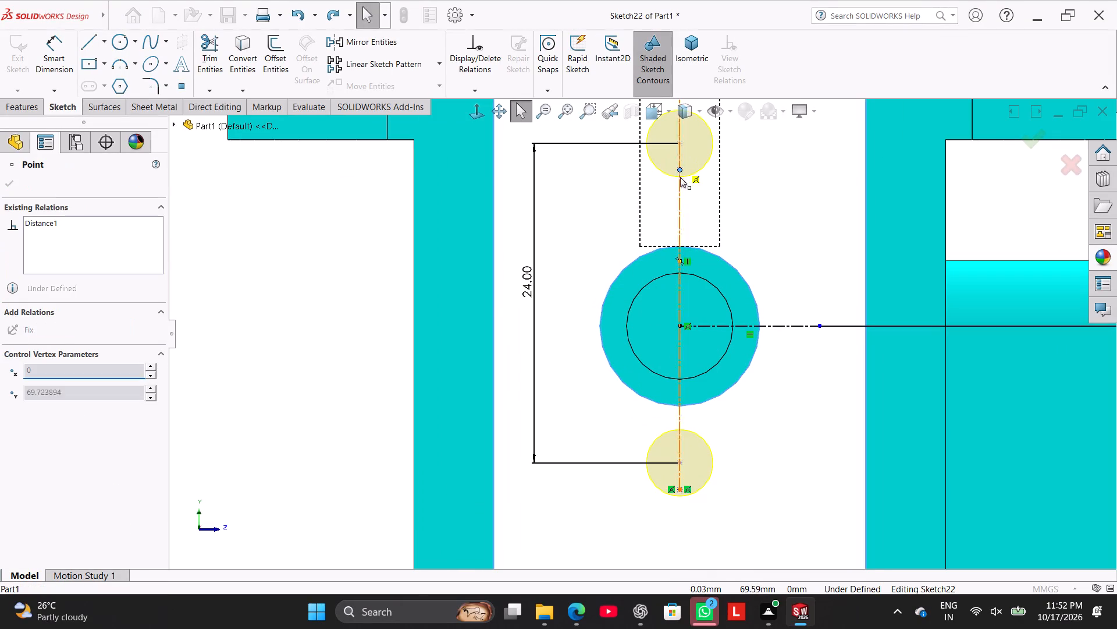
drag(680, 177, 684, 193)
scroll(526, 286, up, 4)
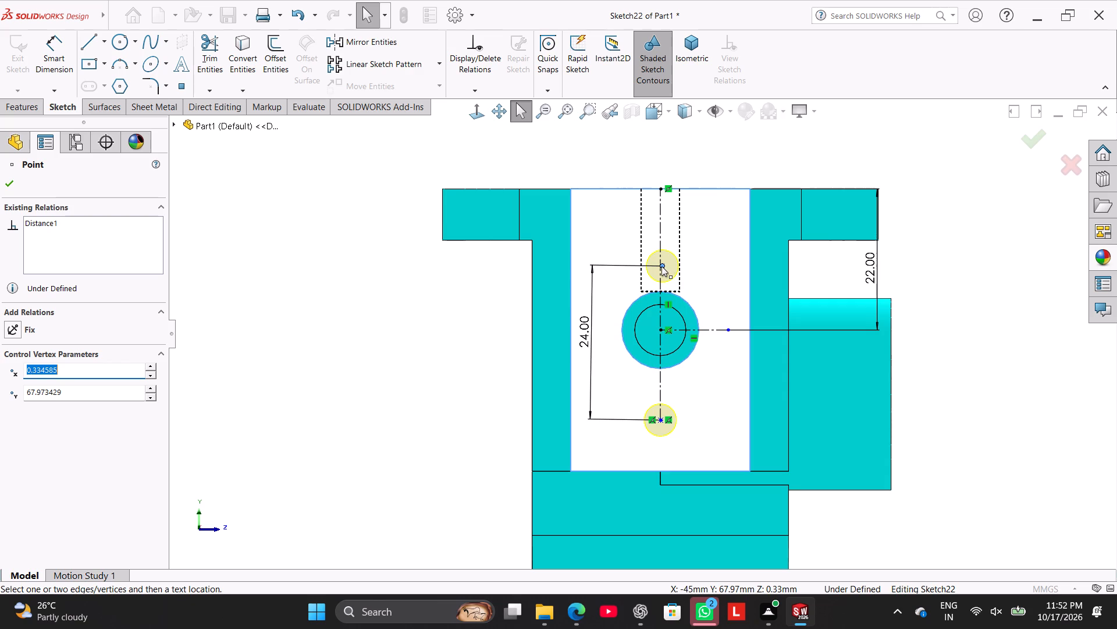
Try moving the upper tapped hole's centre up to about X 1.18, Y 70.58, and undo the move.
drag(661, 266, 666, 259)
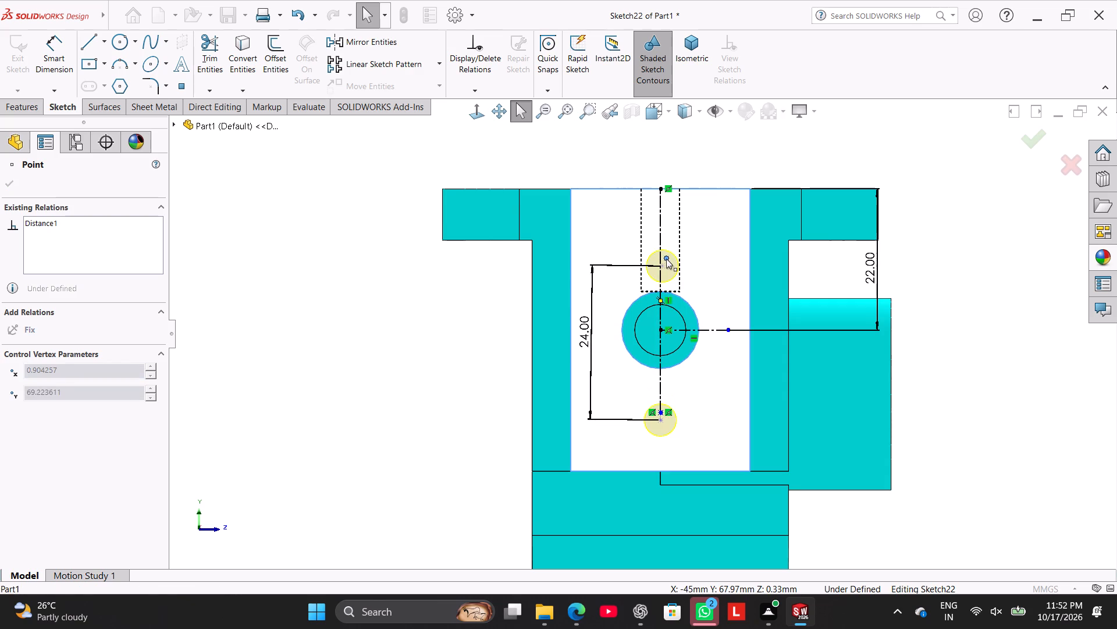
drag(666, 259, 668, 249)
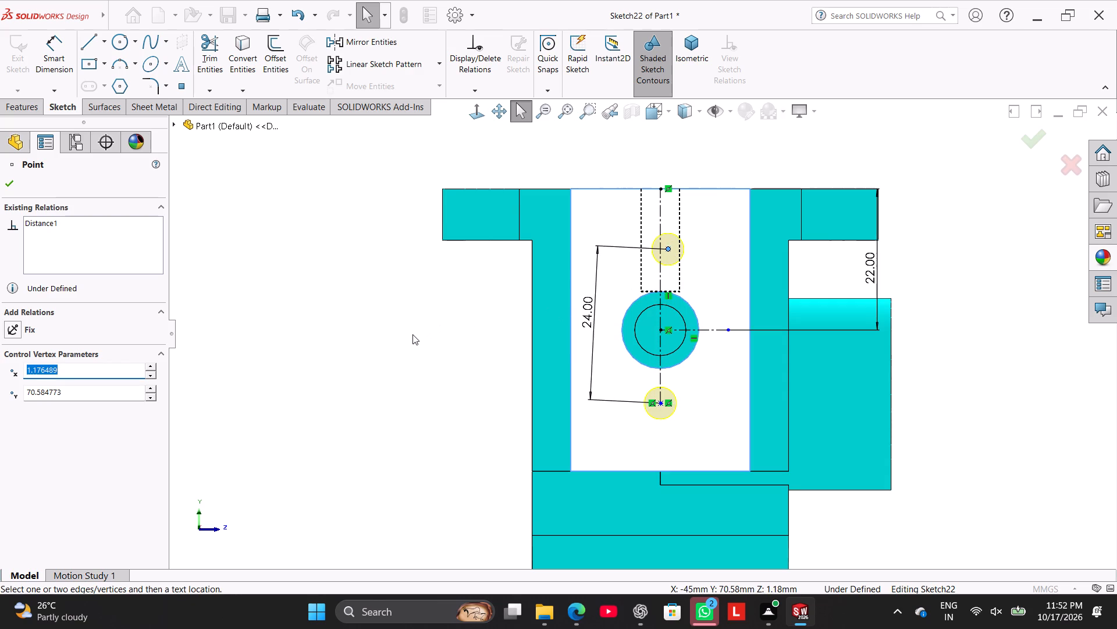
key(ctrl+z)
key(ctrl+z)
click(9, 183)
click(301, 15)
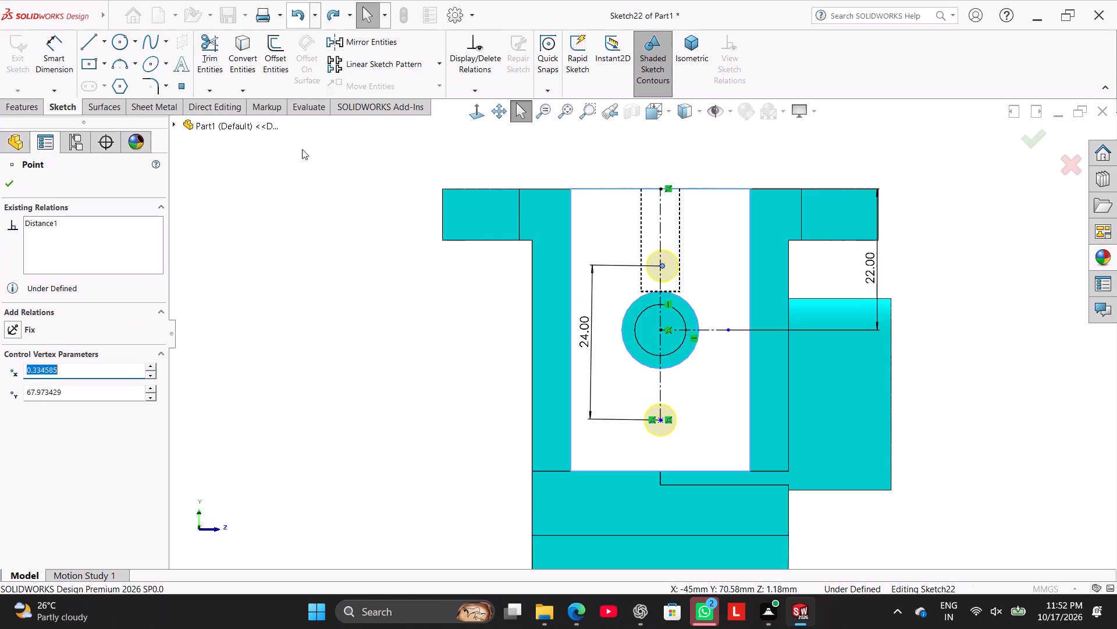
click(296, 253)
Trim away the part of the vertical centerline above the horizontal centerline and accept the hole positions.
scroll(693, 312, down, 1)
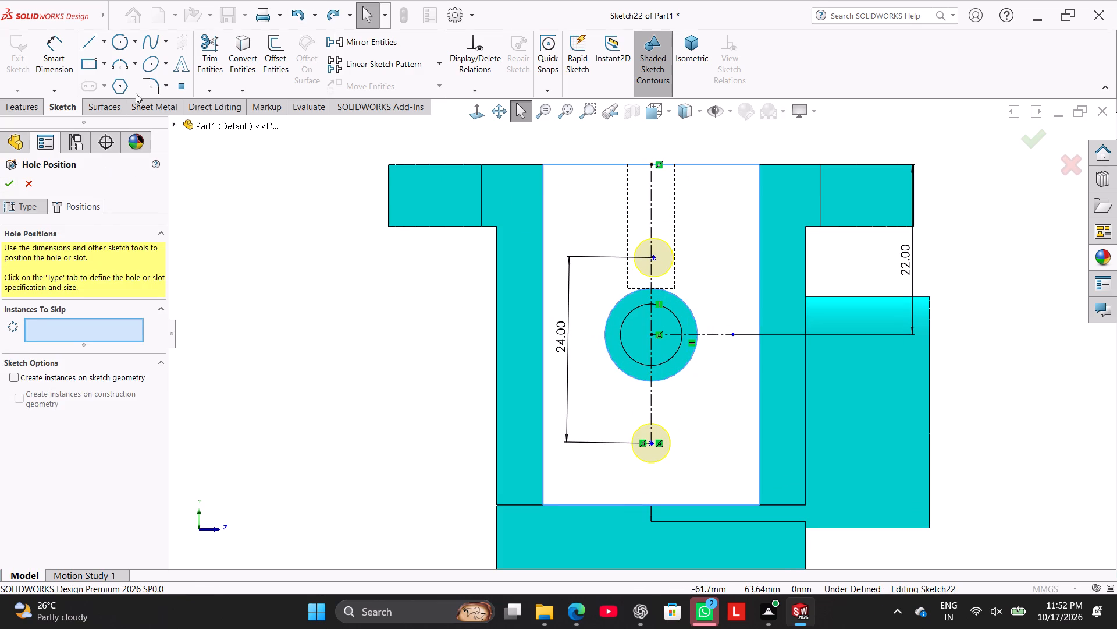
click(210, 59)
drag(666, 220, 661, 216)
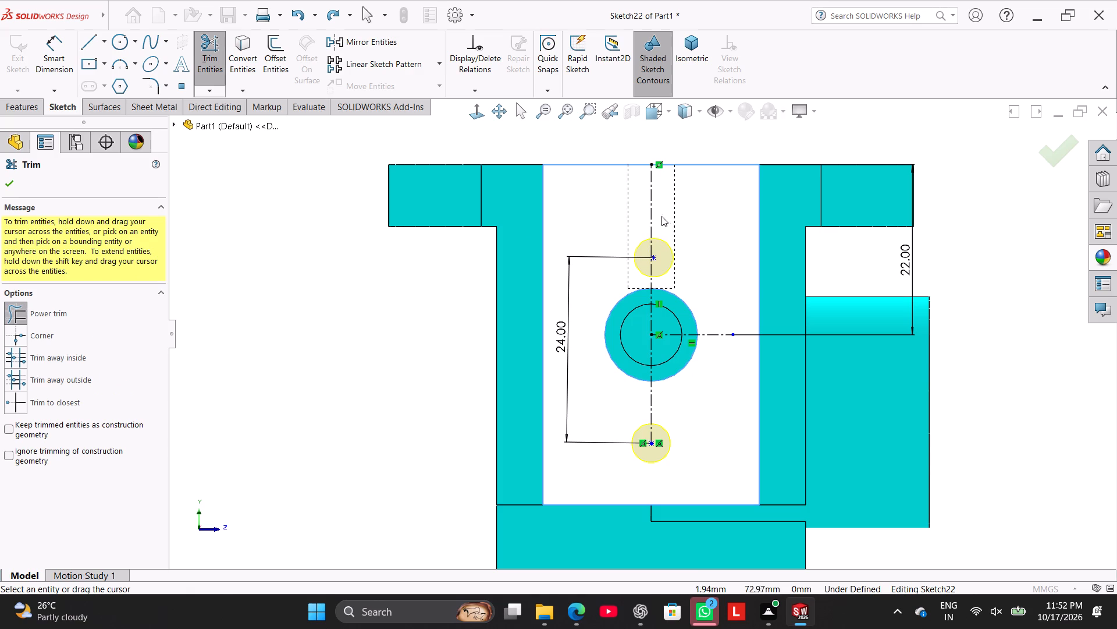
drag(661, 216, 646, 207)
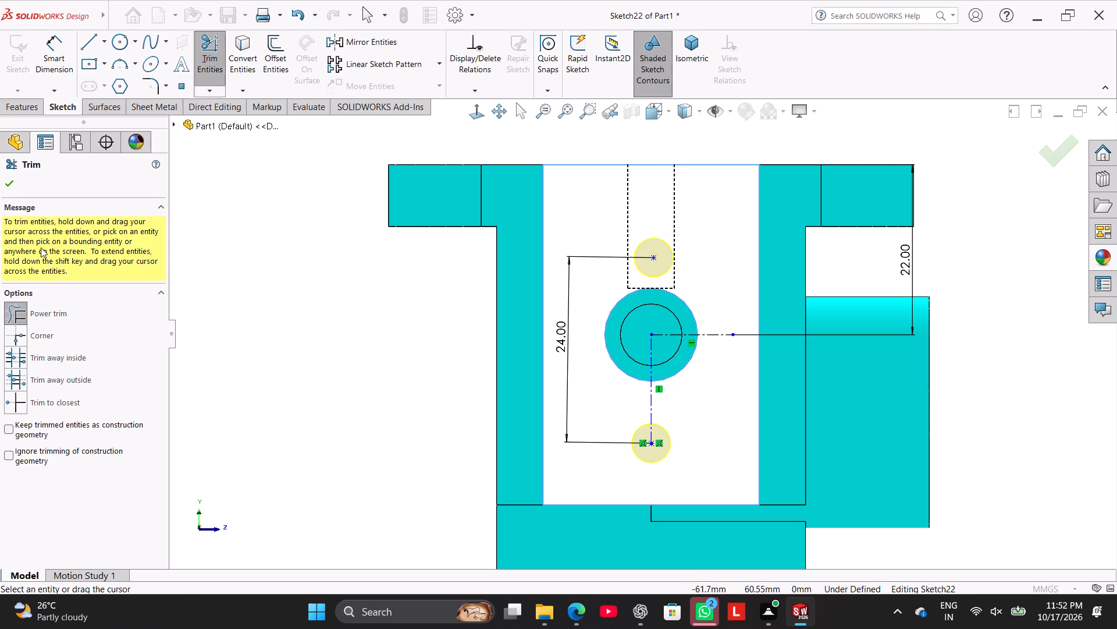
click(5, 184)
click(264, 306)
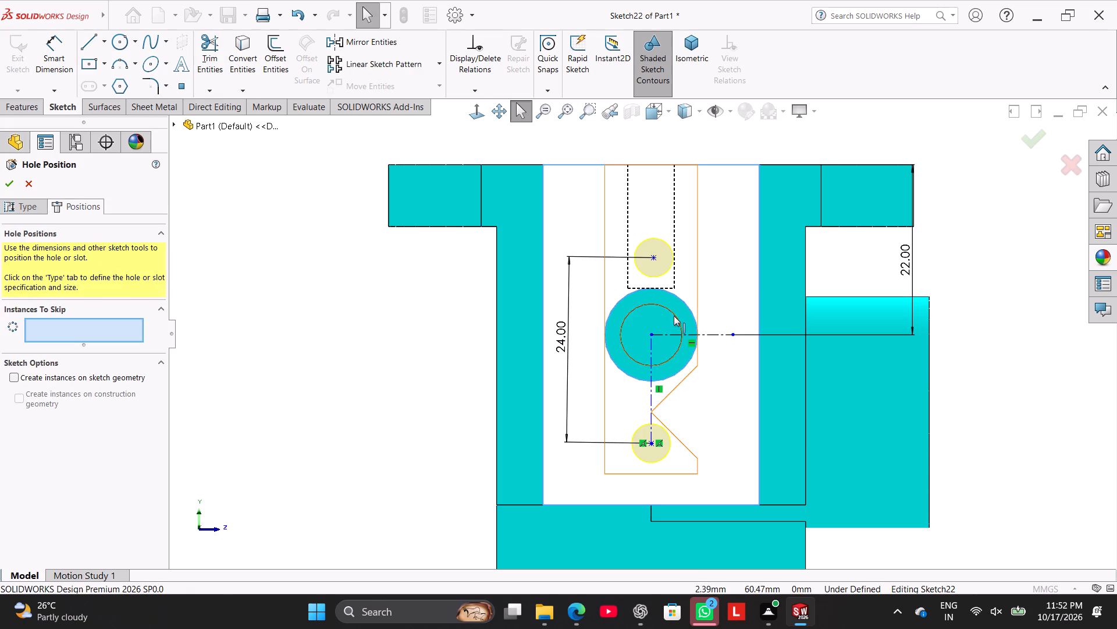
scroll(674, 316, down, 3)
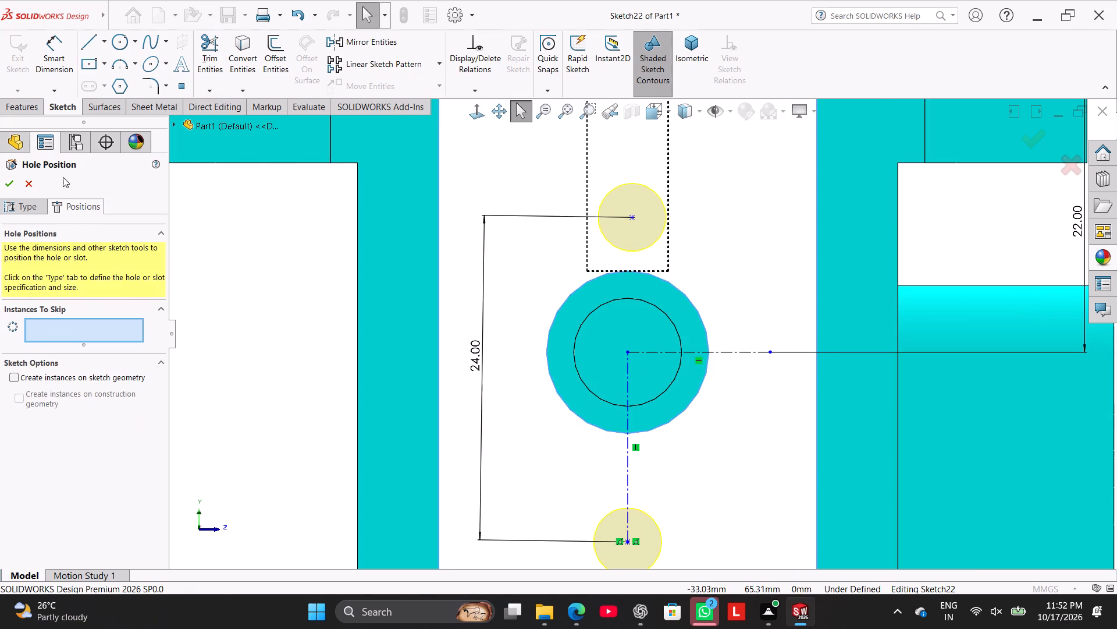
click(9, 181)
scroll(521, 314, up, 3)
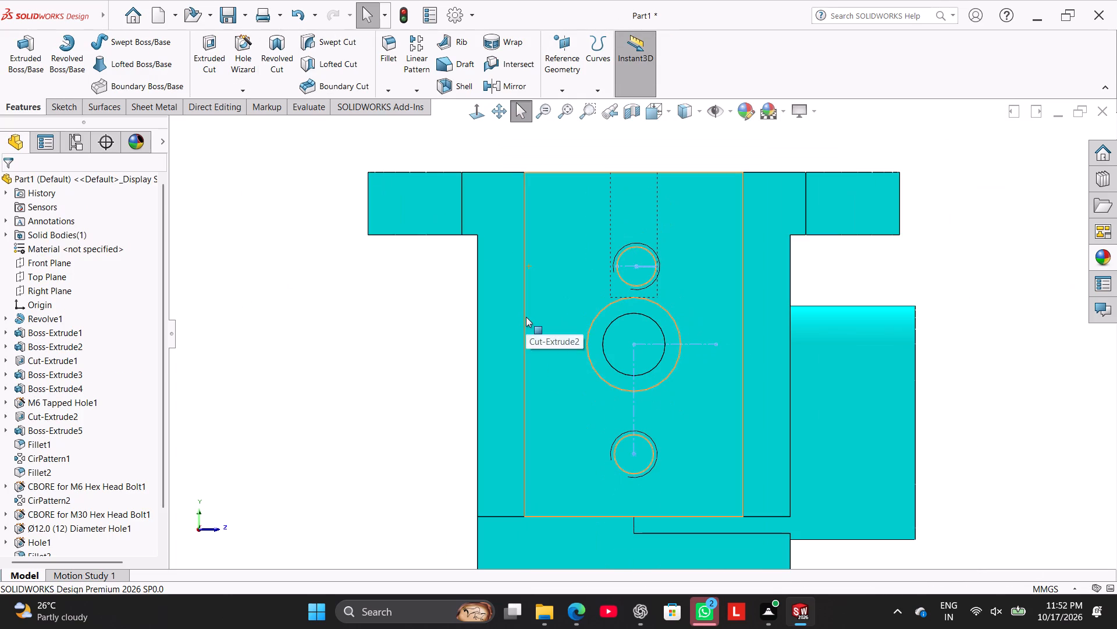
Reopen the hole positions of M6 Tapped Hole2 and trim away the remaining lower part of the vertical centerline.
drag(166, 390, 171, 516)
right_click(63, 542)
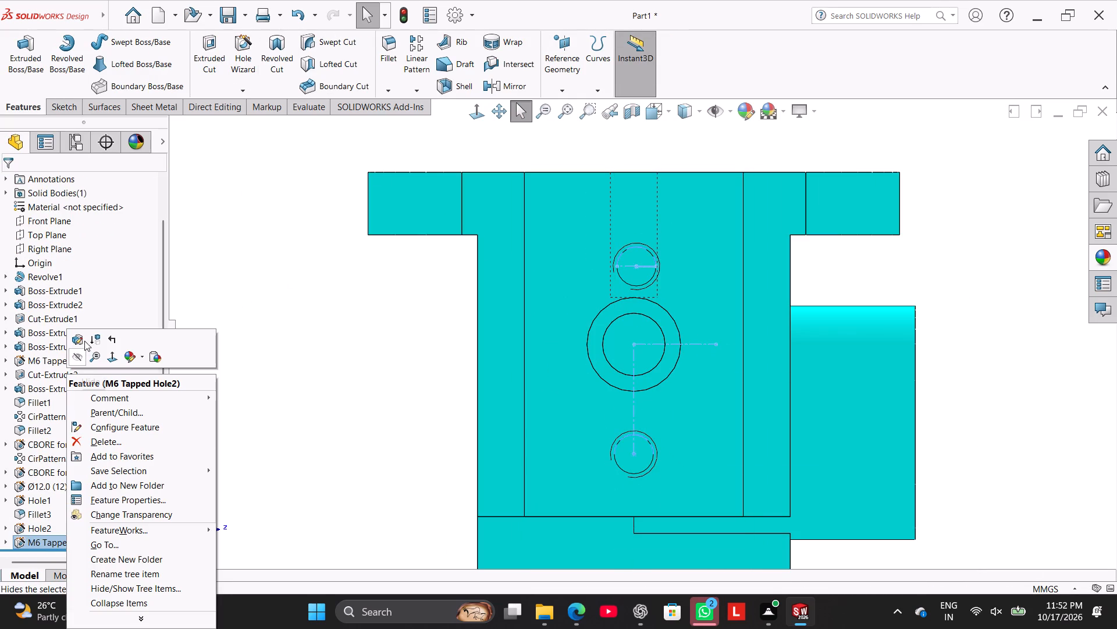
click(81, 338)
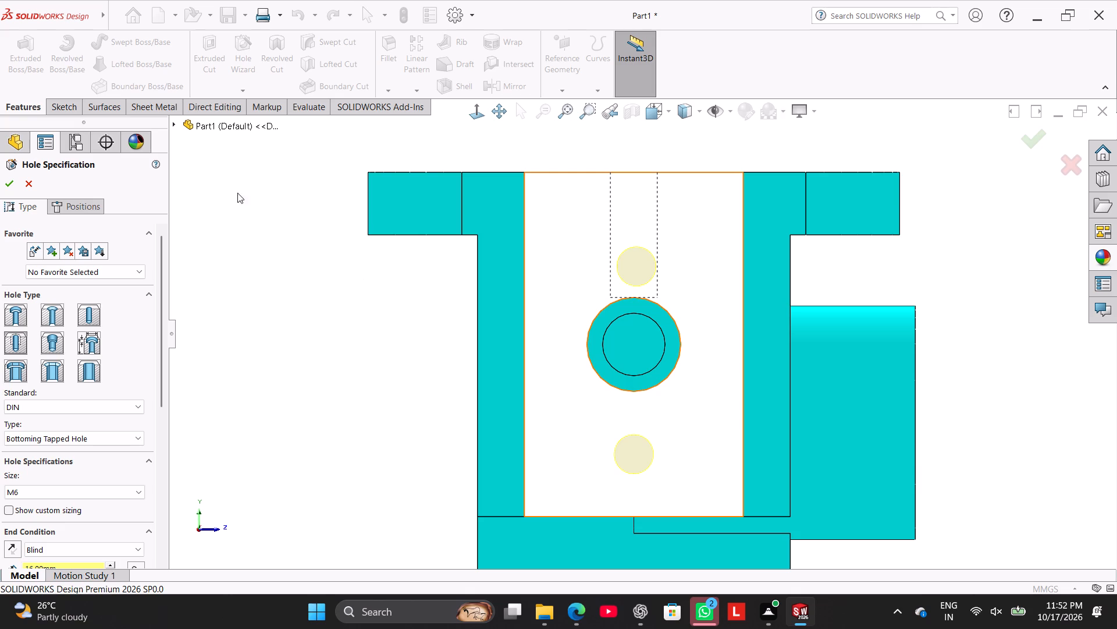
click(57, 203)
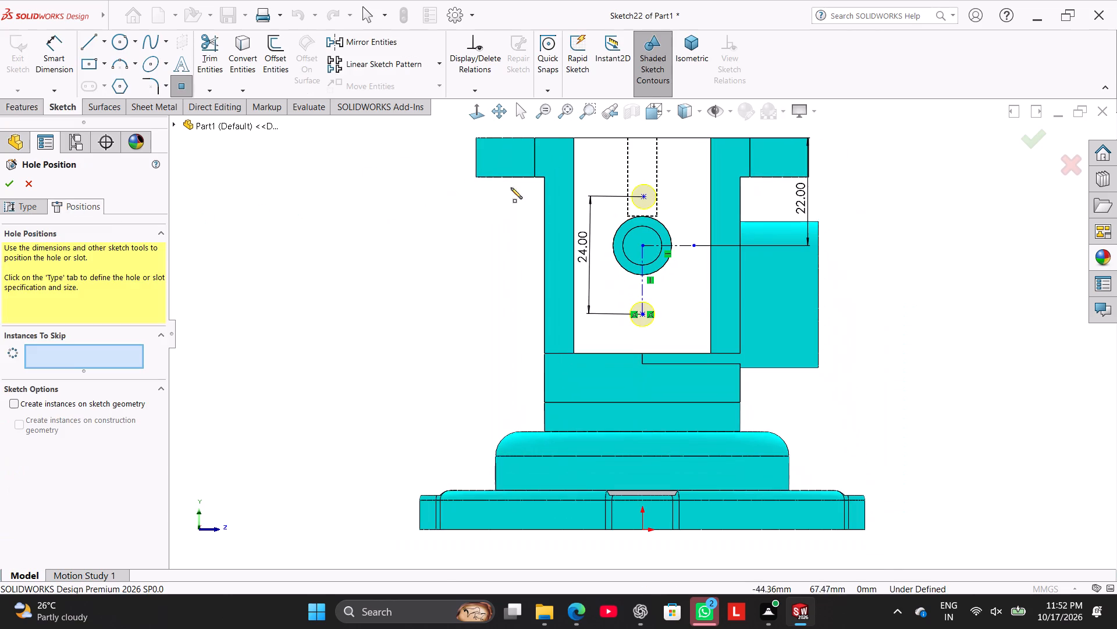
scroll(726, 183, down, 2)
click(210, 55)
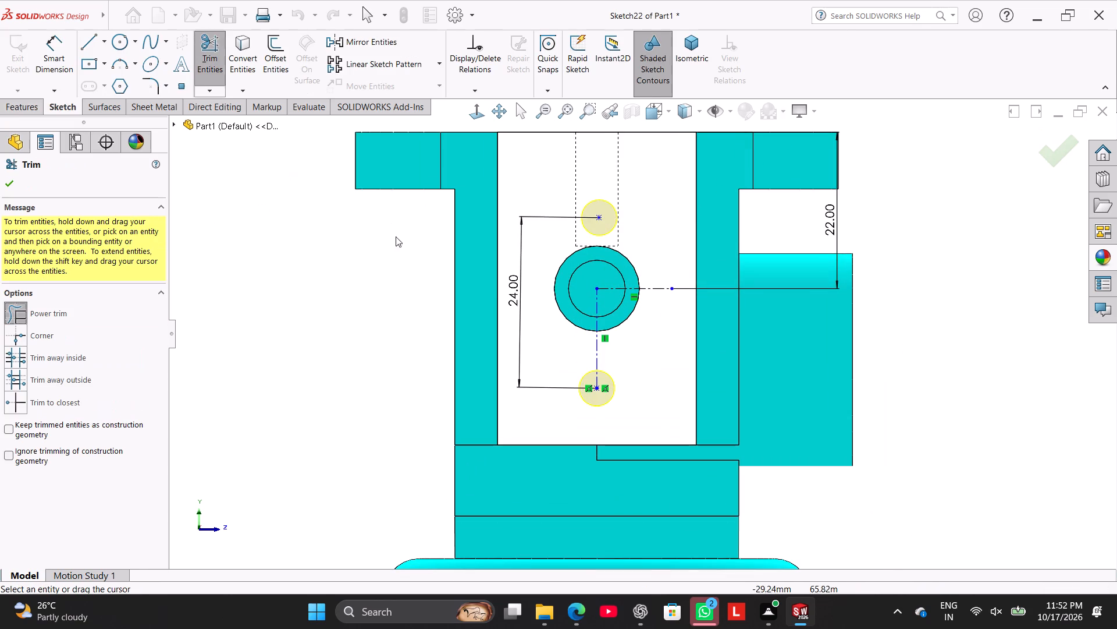
drag(624, 351, 542, 337)
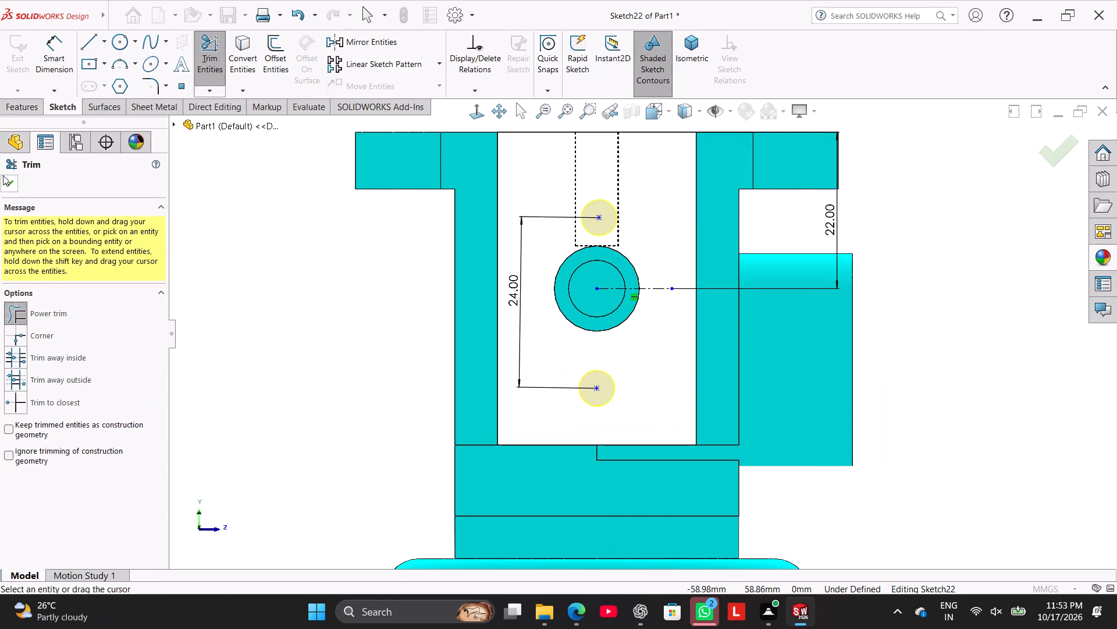
click(3, 175)
Draw a centerline joining the upper and lower tapped-hole centres and make it vertical.
click(99, 50)
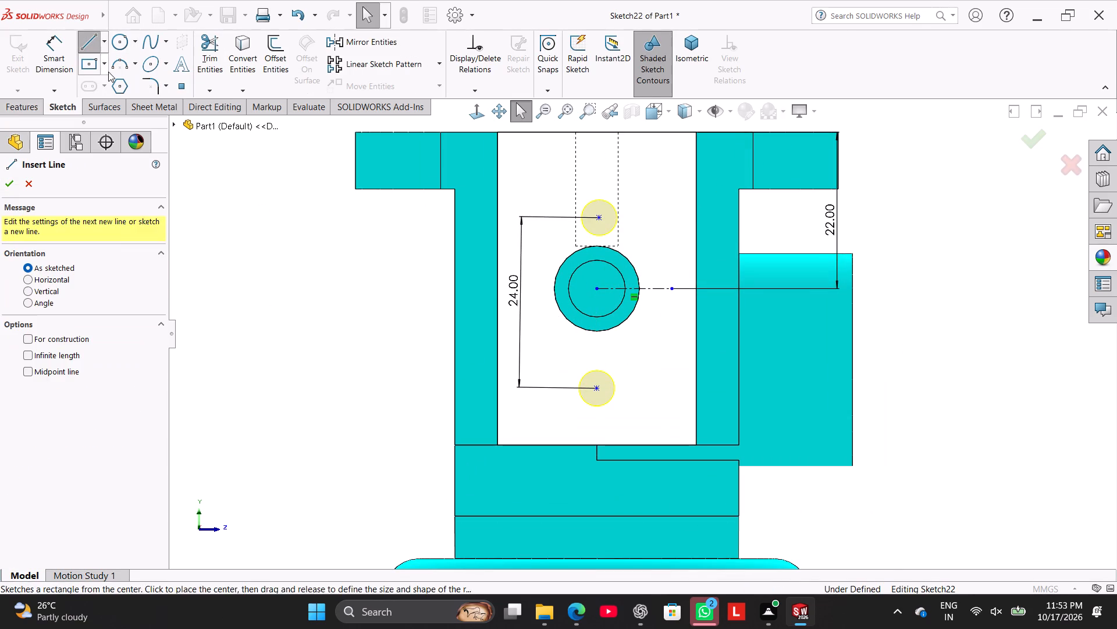
click(106, 50)
click(112, 73)
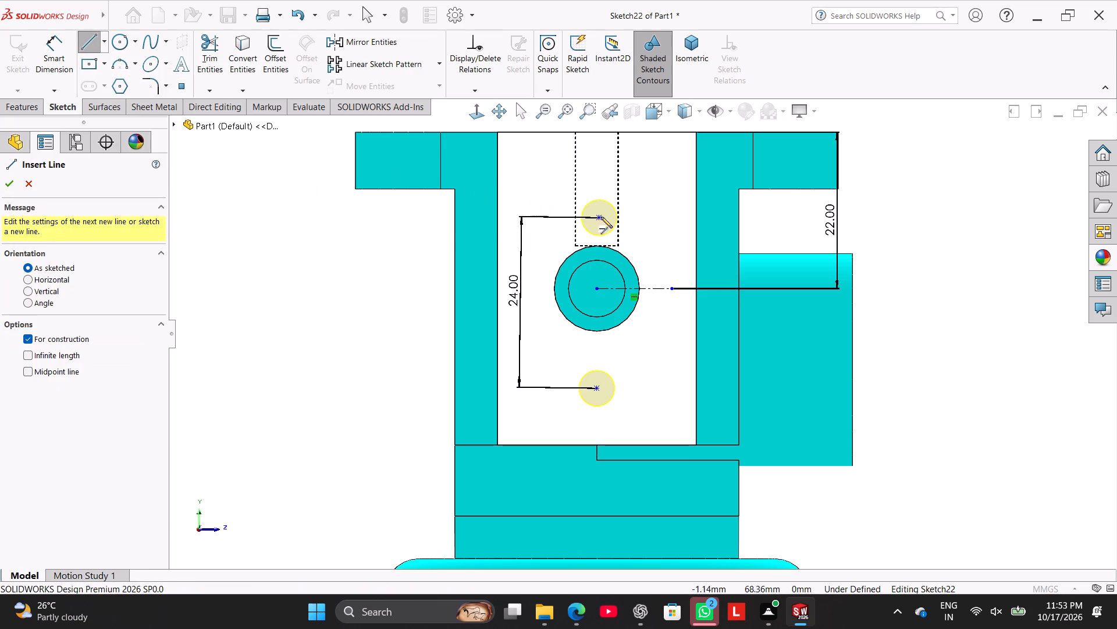
click(601, 220)
click(597, 389)
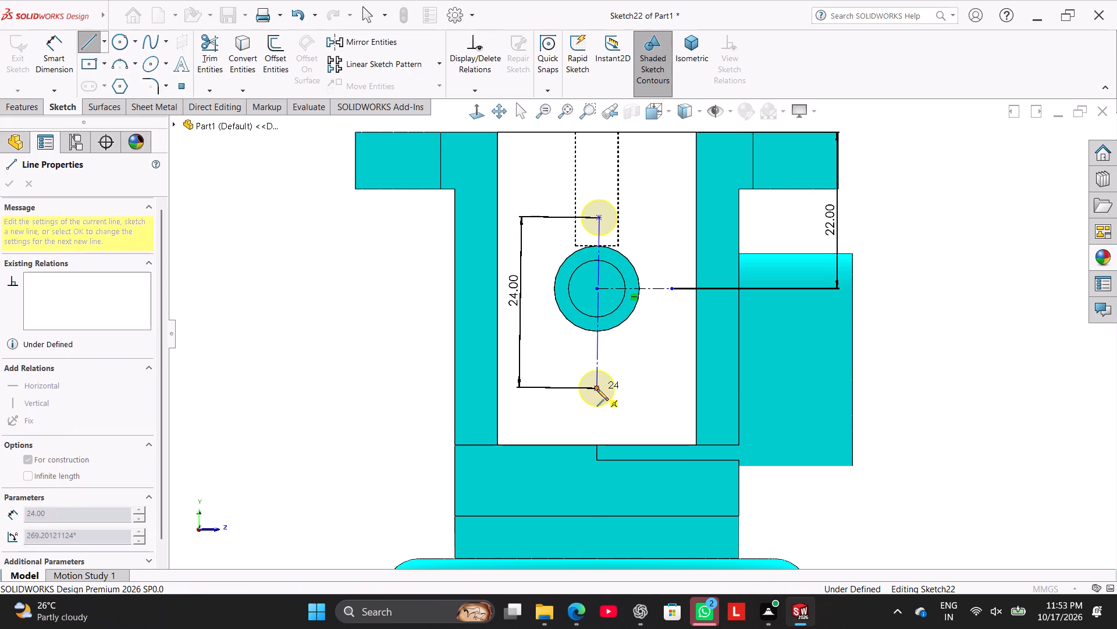
right_click(369, 335)
click(397, 349)
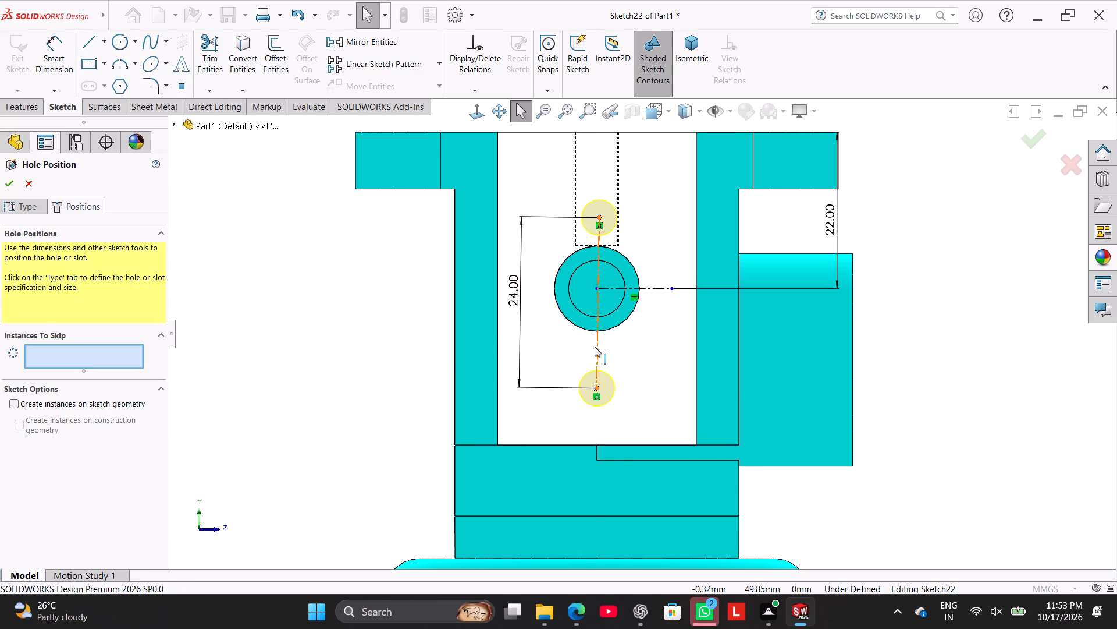
right_click(595, 347)
click(625, 312)
click(408, 342)
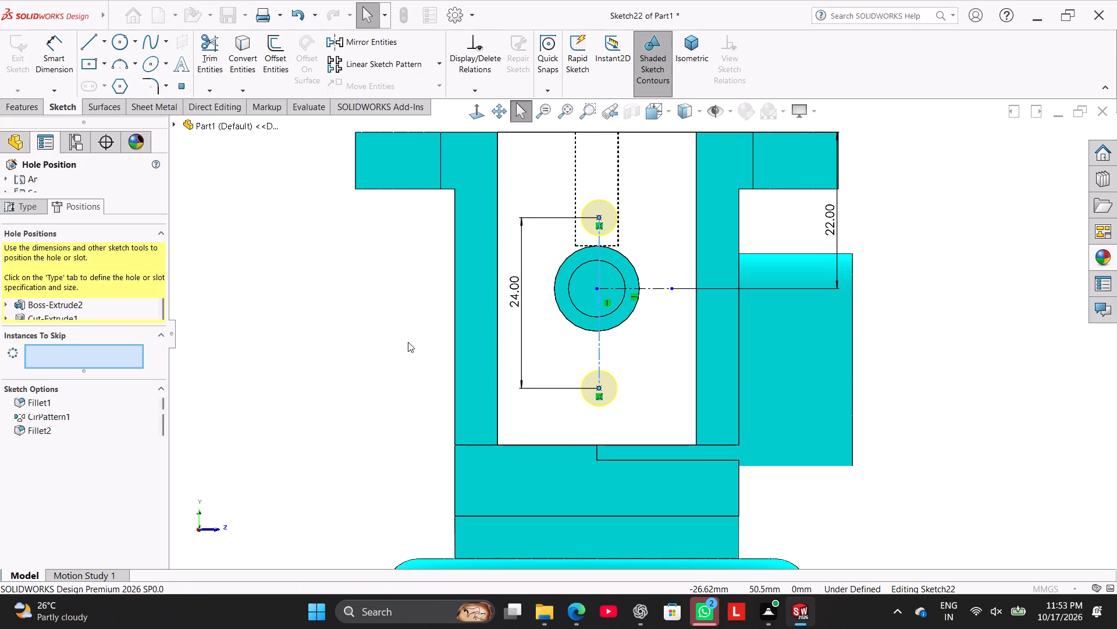
Add a coincident relation between the new vertical centerline's midpoint and the horizontal centerline's inner endpoint.
scroll(598, 278, down, 4)
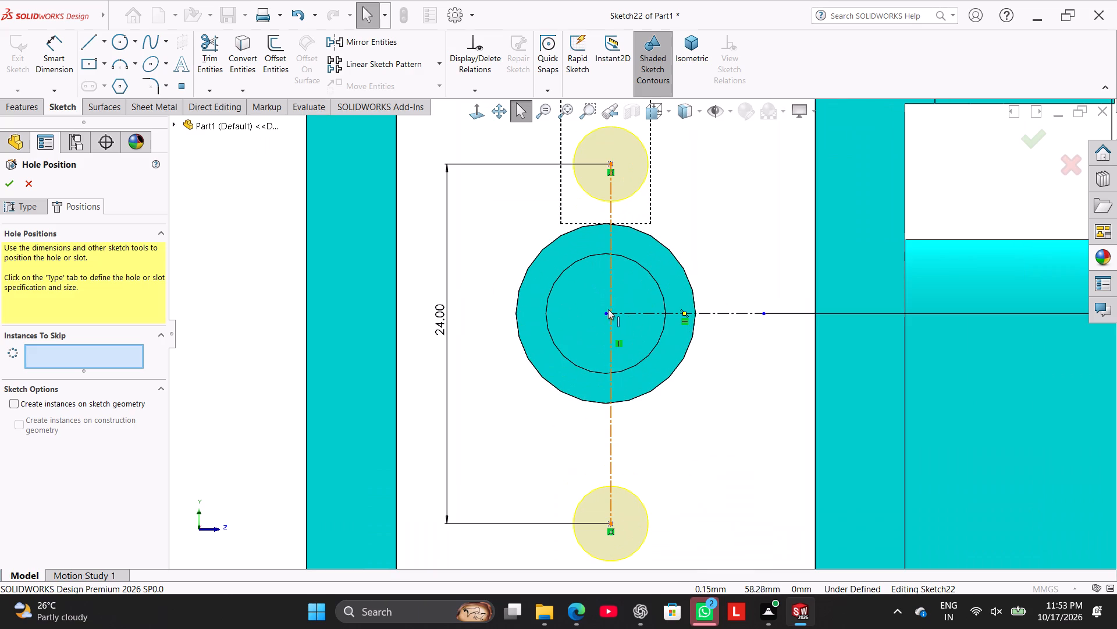
ctrl+click(606, 314)
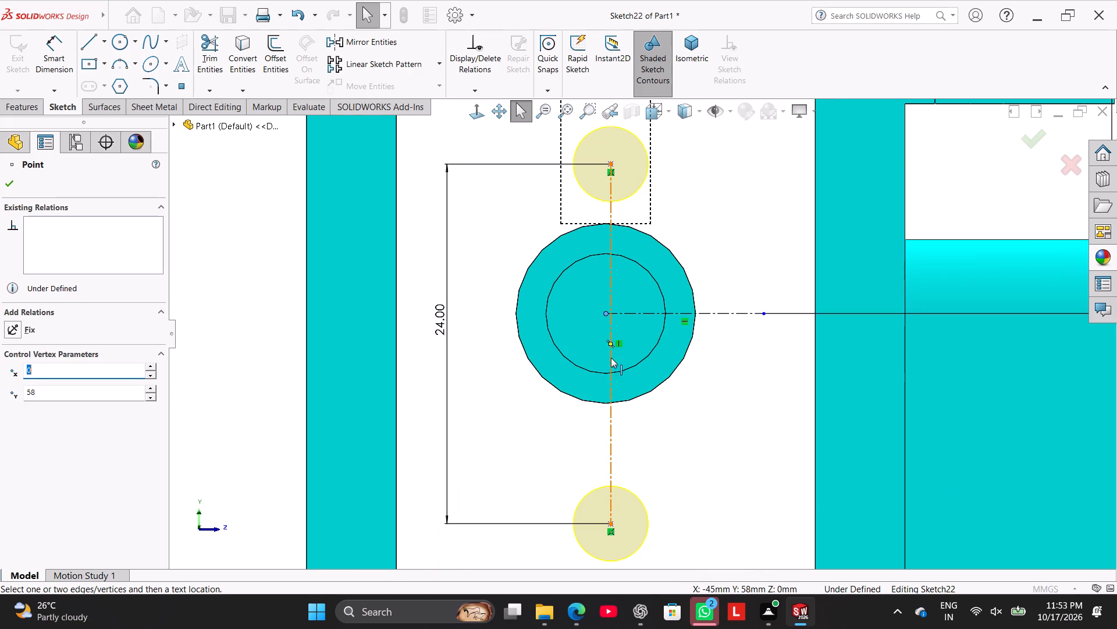
ctrl+click(611, 343)
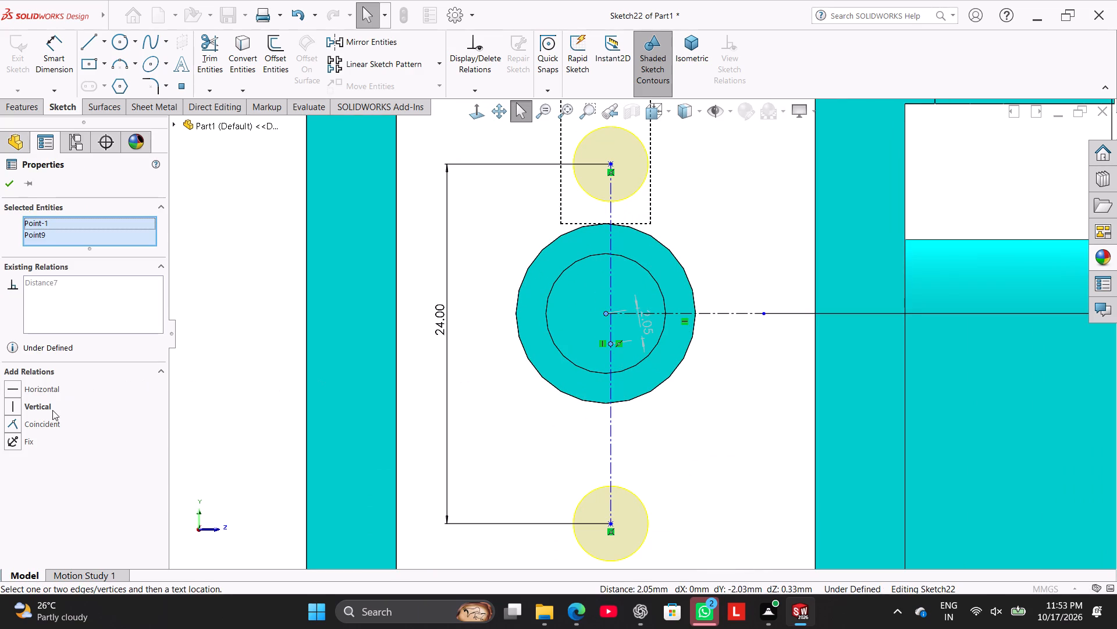
click(52, 427)
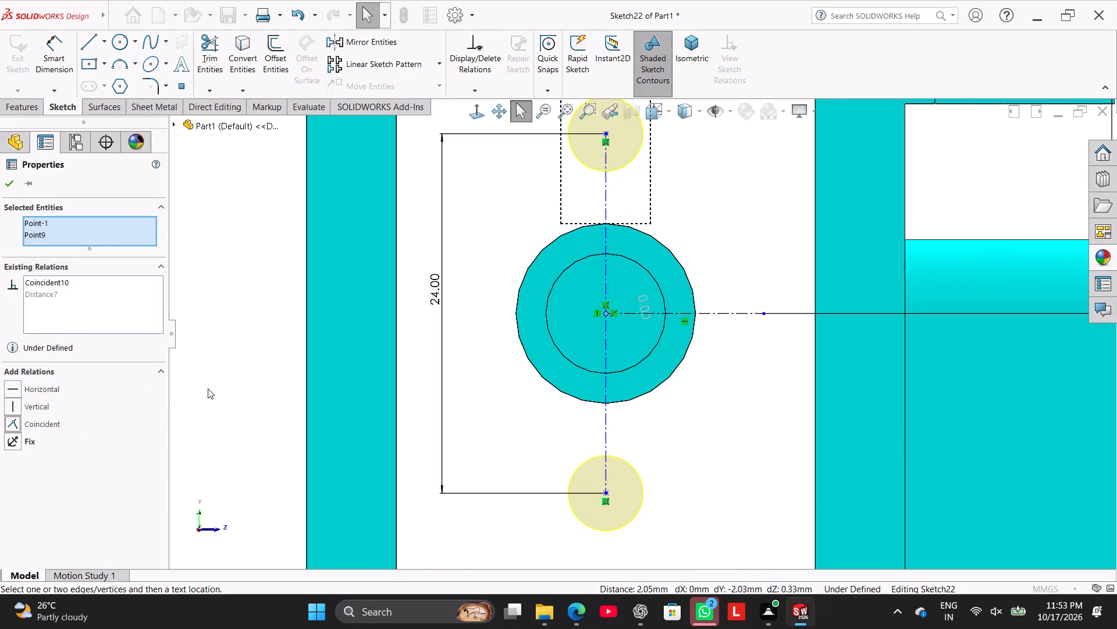
click(208, 388)
Draw a vertical centerline from the upper tapped hole's centre to the face's top edge and accept the hole positions.
scroll(543, 294, up, 4)
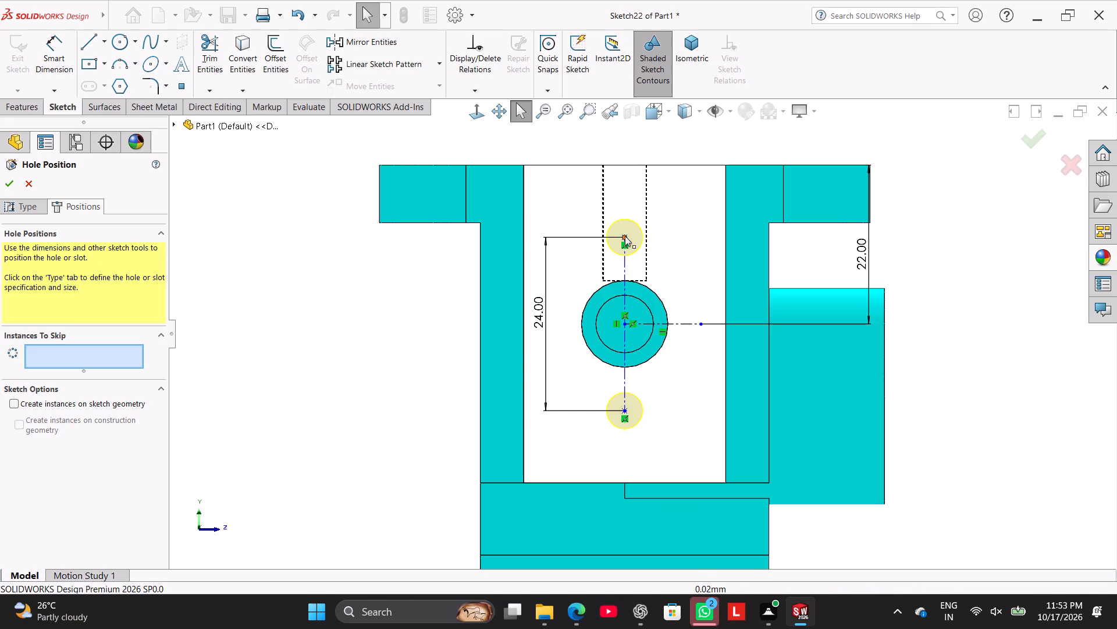
ctrl+click(625, 236)
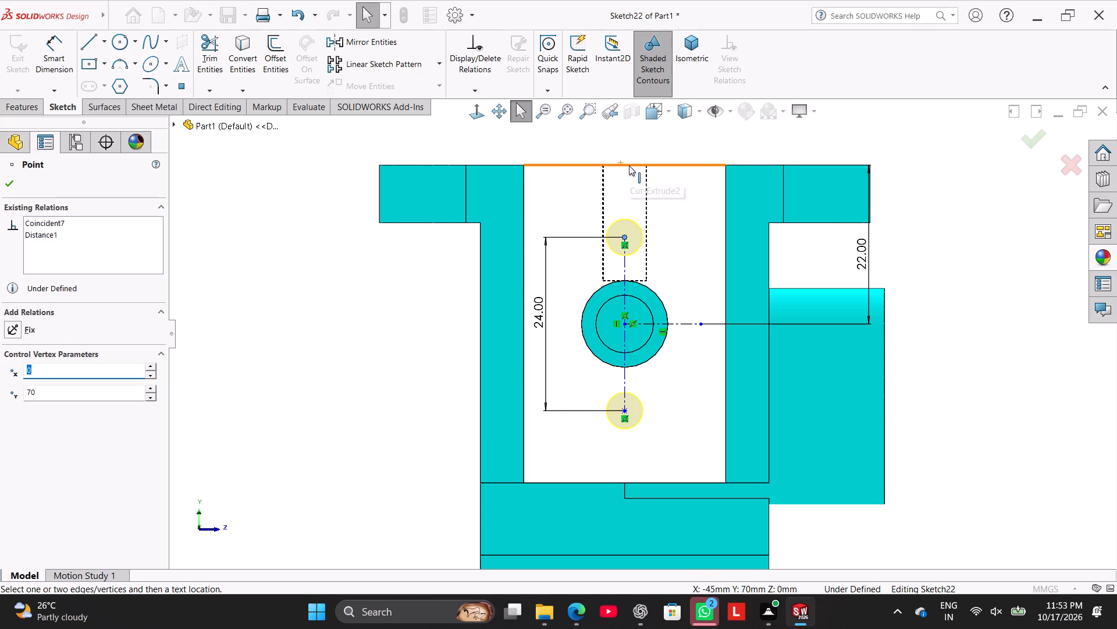
click(104, 38)
click(115, 76)
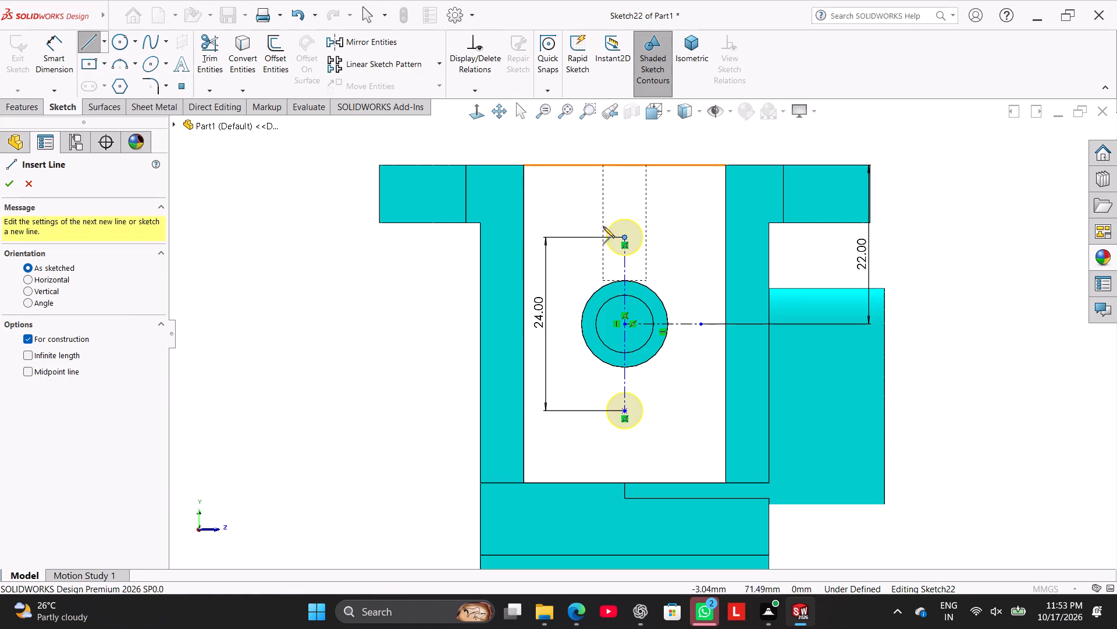
click(625, 238)
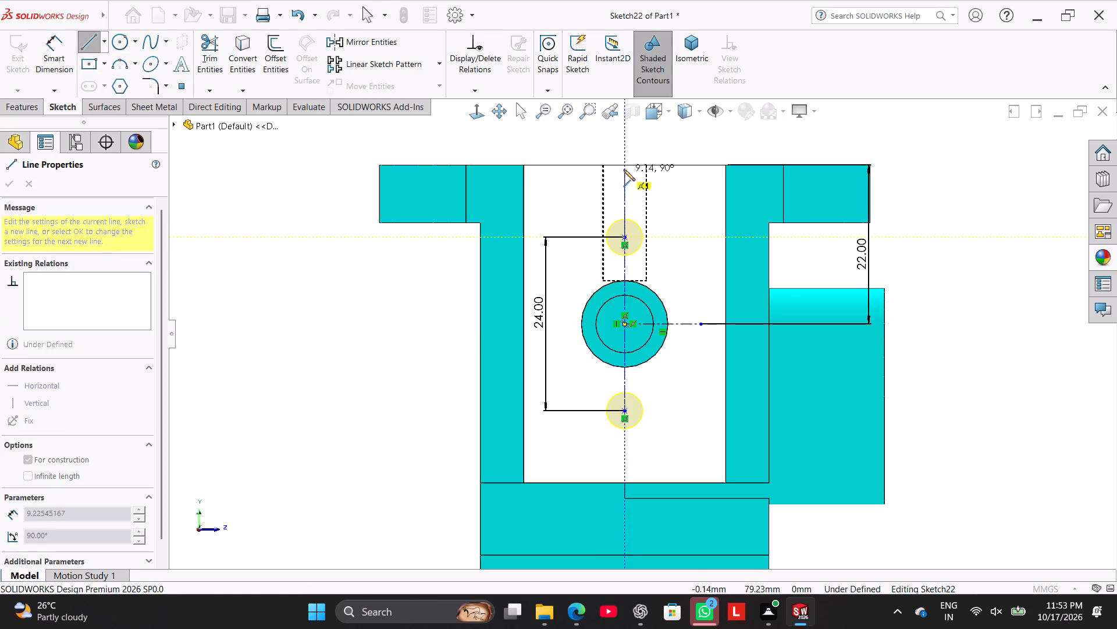
click(622, 164)
right_click(358, 288)
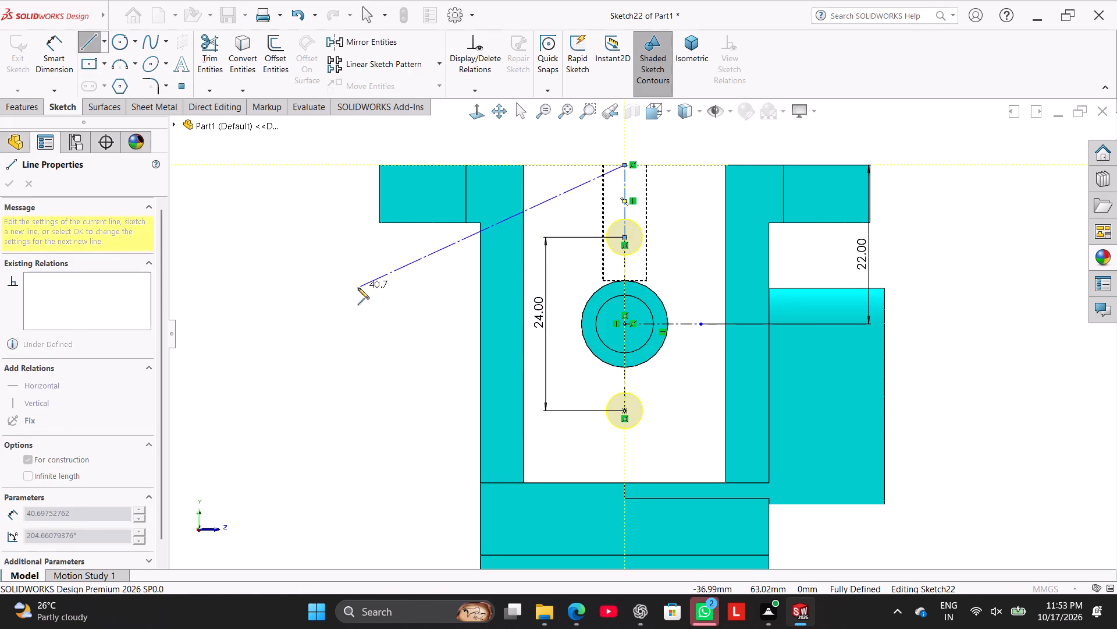
click(376, 291)
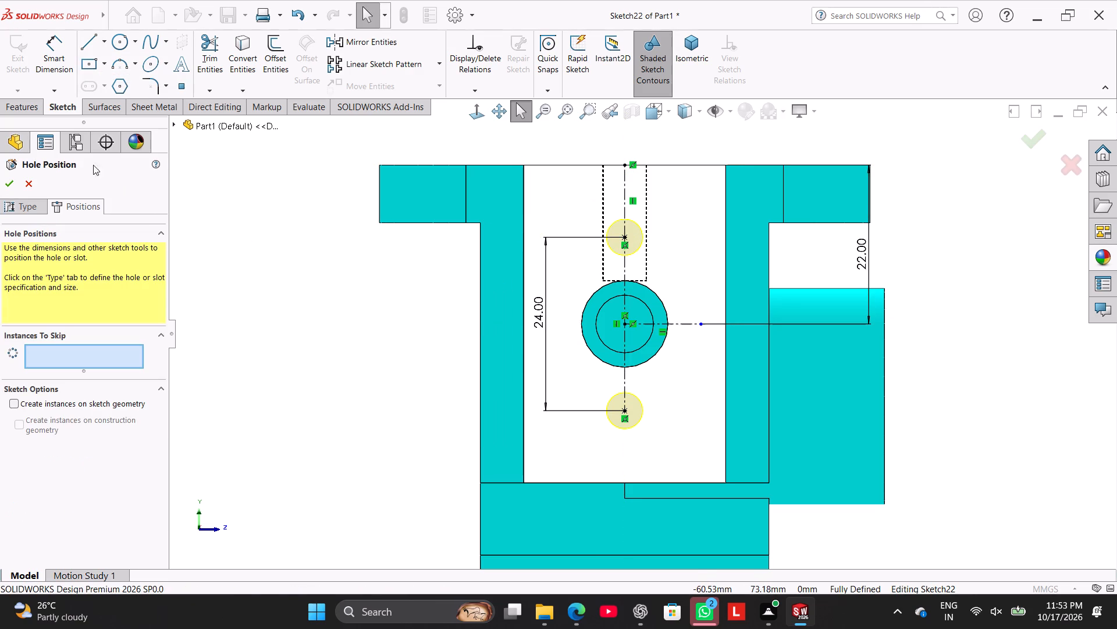
click(5, 182)
click(273, 318)
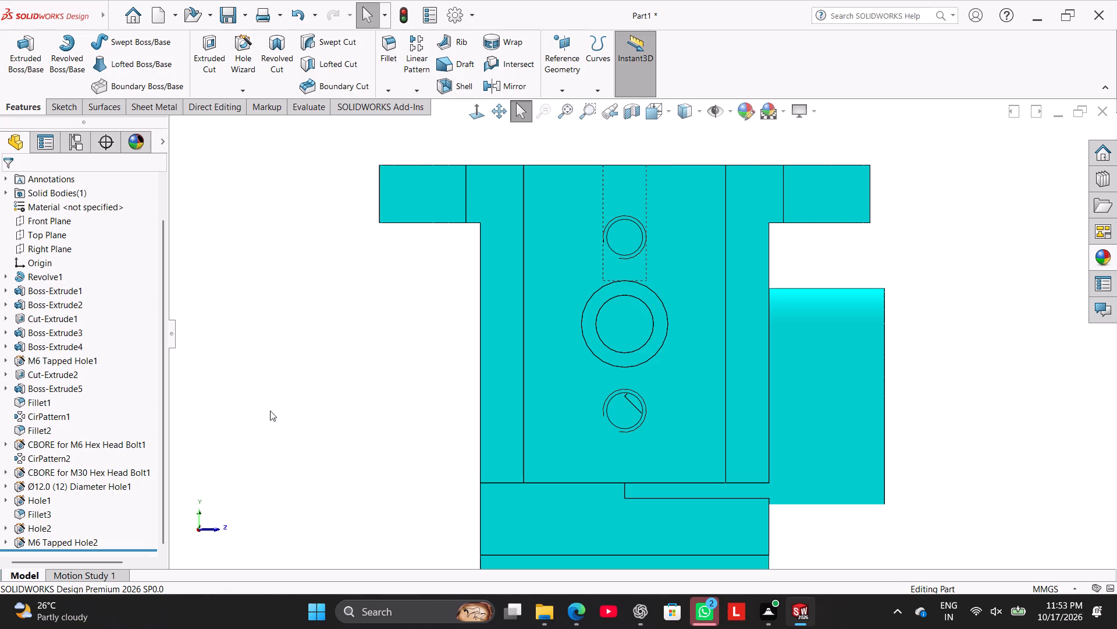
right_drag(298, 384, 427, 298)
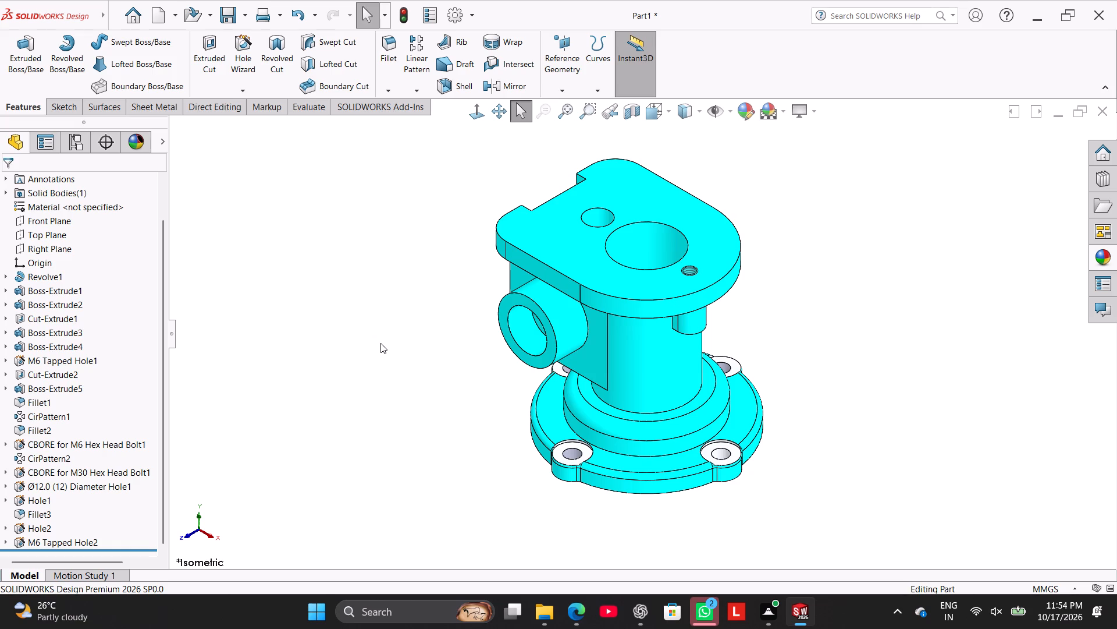
Start a new sketch on the underside face of the arm plate.
middle_drag(386, 381, 397, 258)
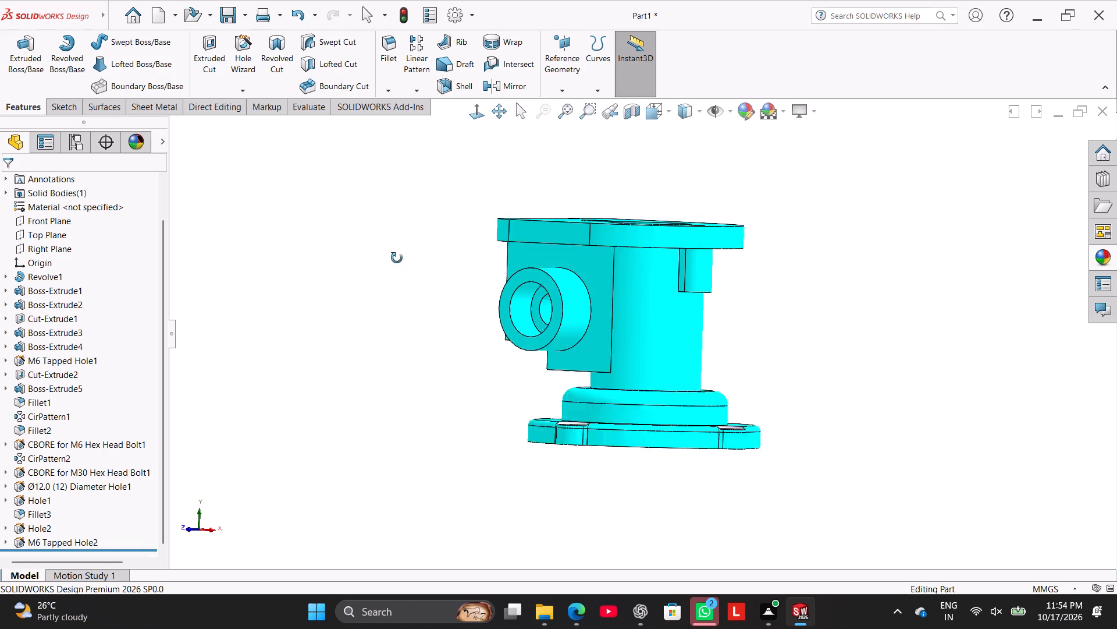
middle_drag(397, 258, 410, 185)
click(654, 214)
click(705, 179)
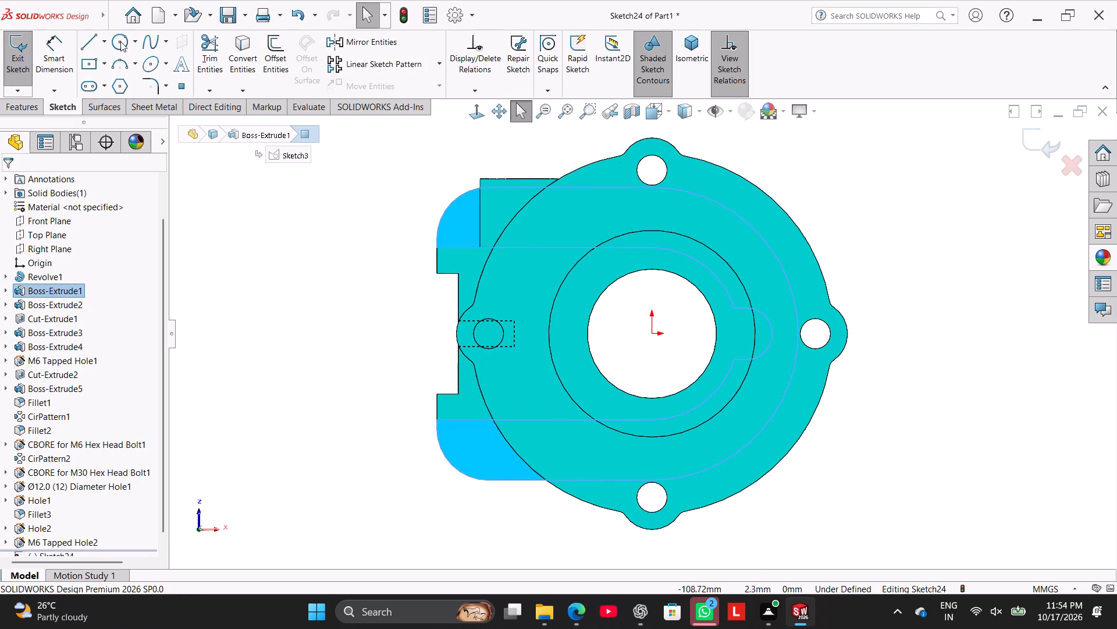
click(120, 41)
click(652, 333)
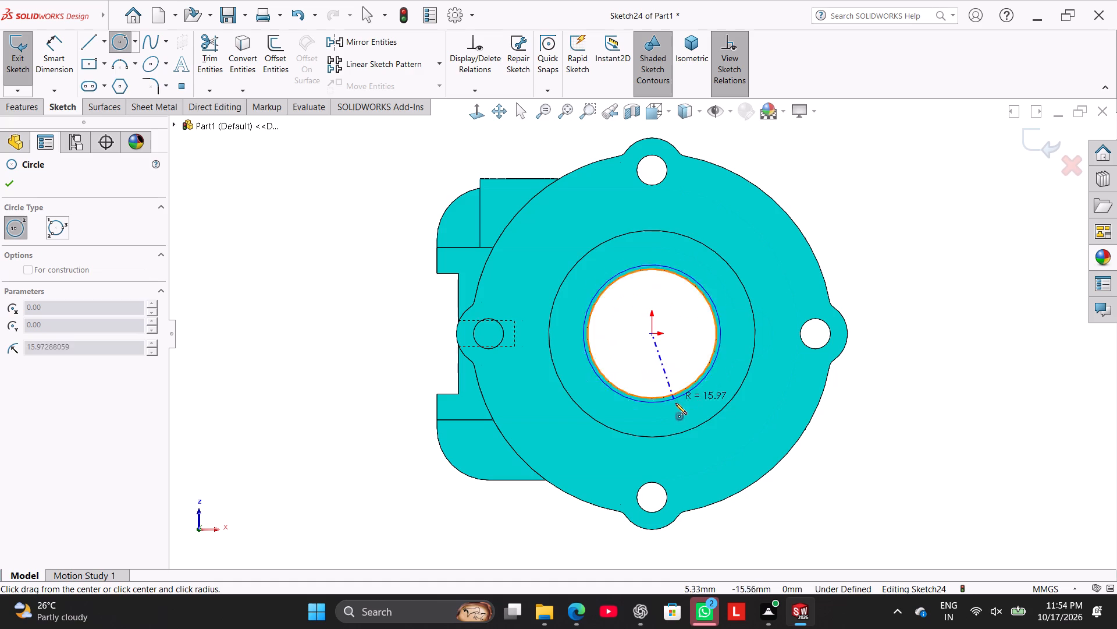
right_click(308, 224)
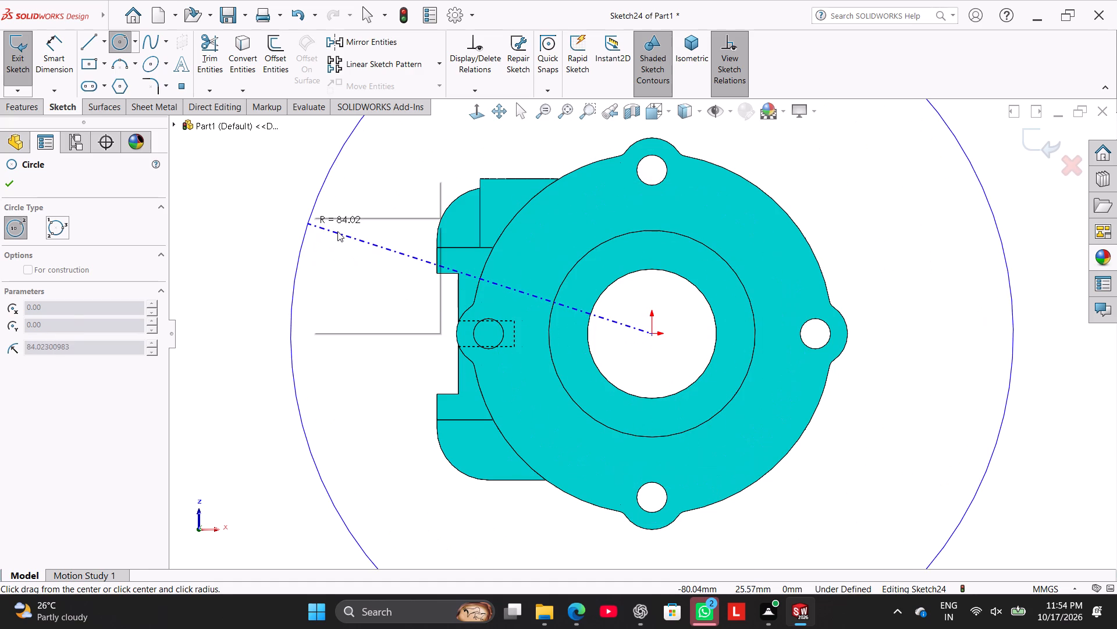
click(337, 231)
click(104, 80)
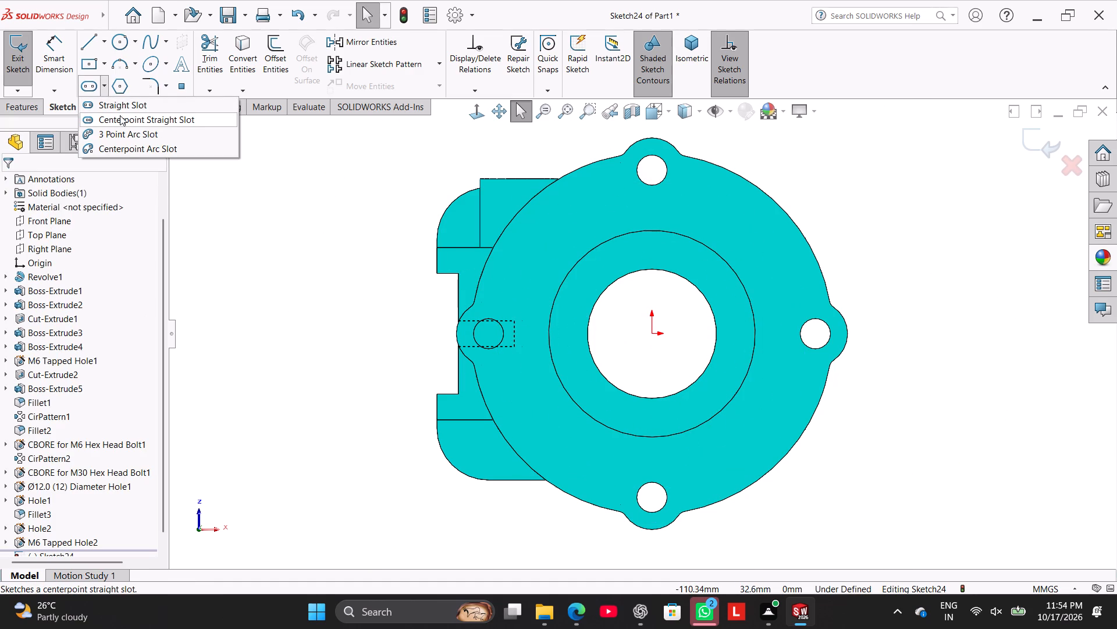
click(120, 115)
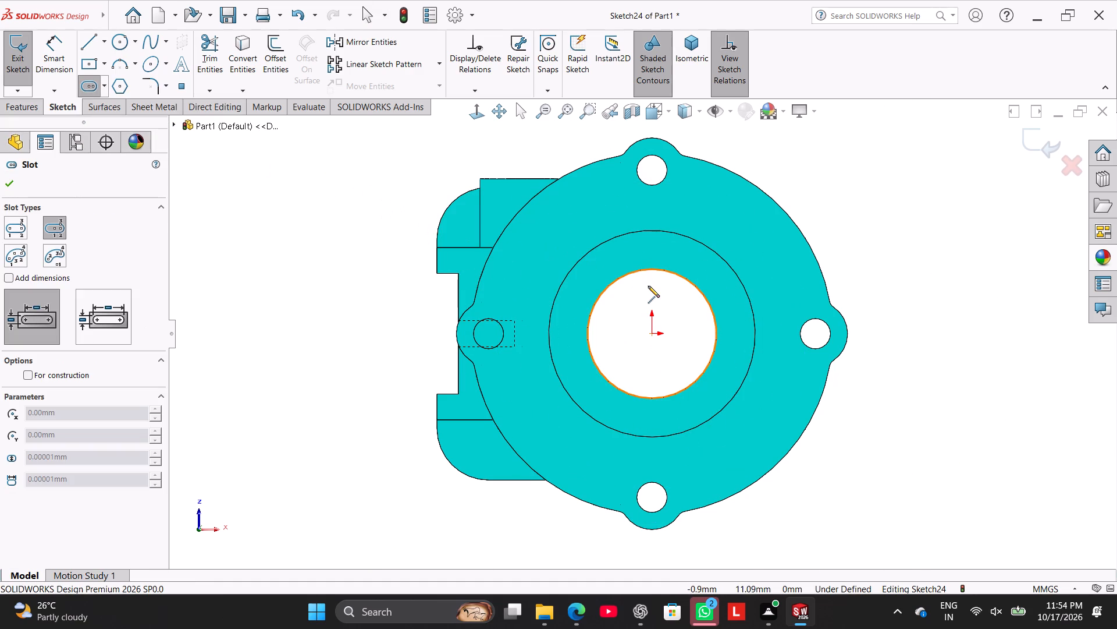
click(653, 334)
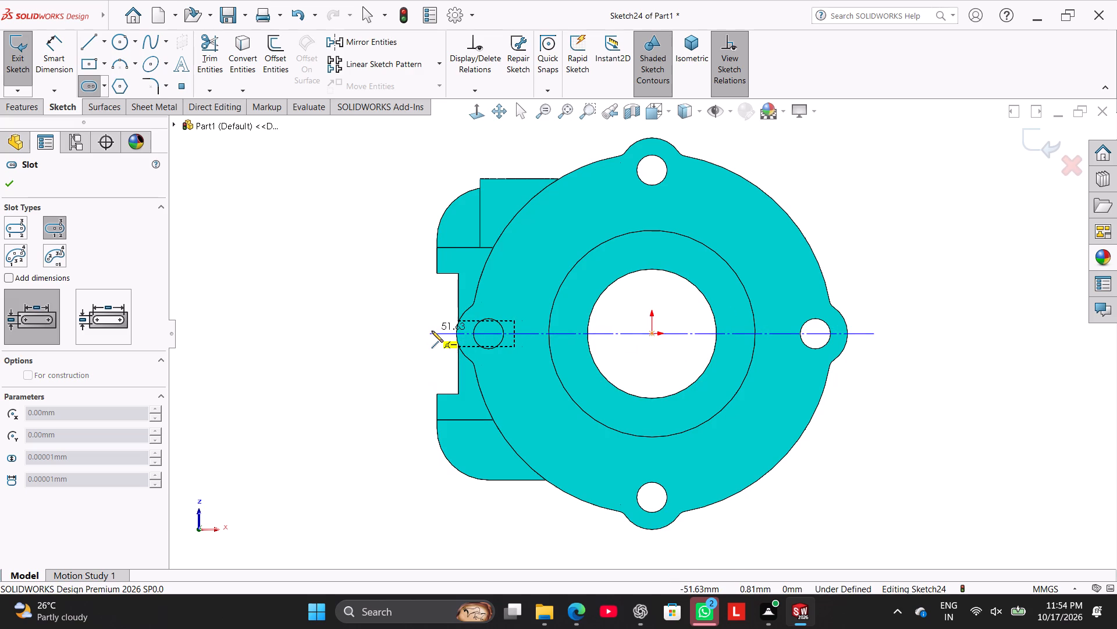
Sketch a horizontal straight slot from the origin toward the notched end, about 52 mm between centres and 45 mm wide.
click(102, 84)
click(114, 111)
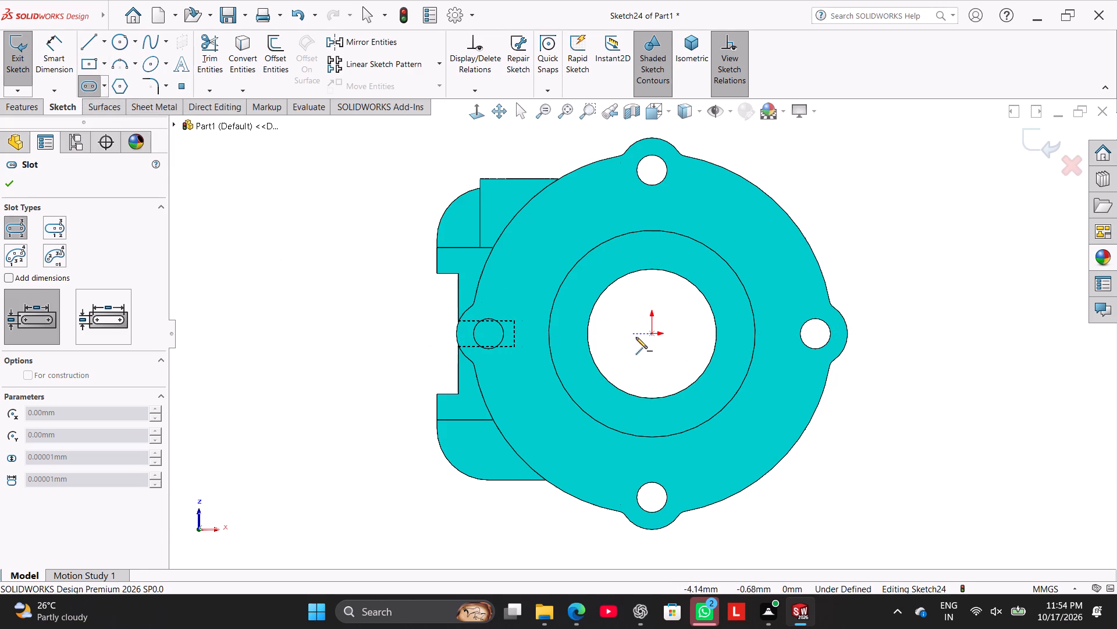
click(652, 334)
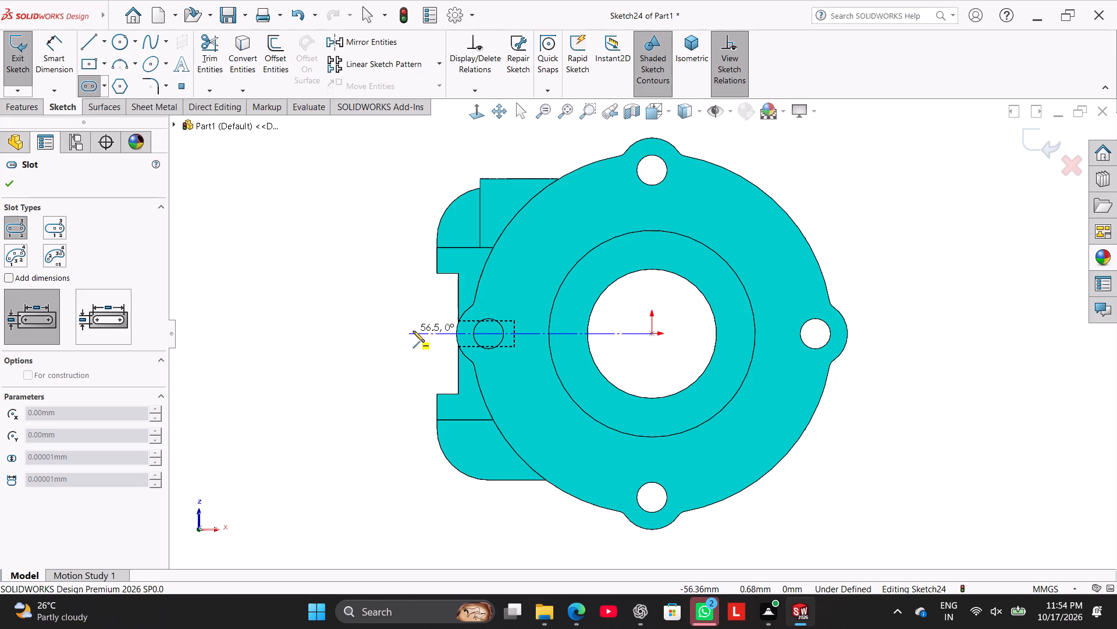
click(427, 331)
click(428, 430)
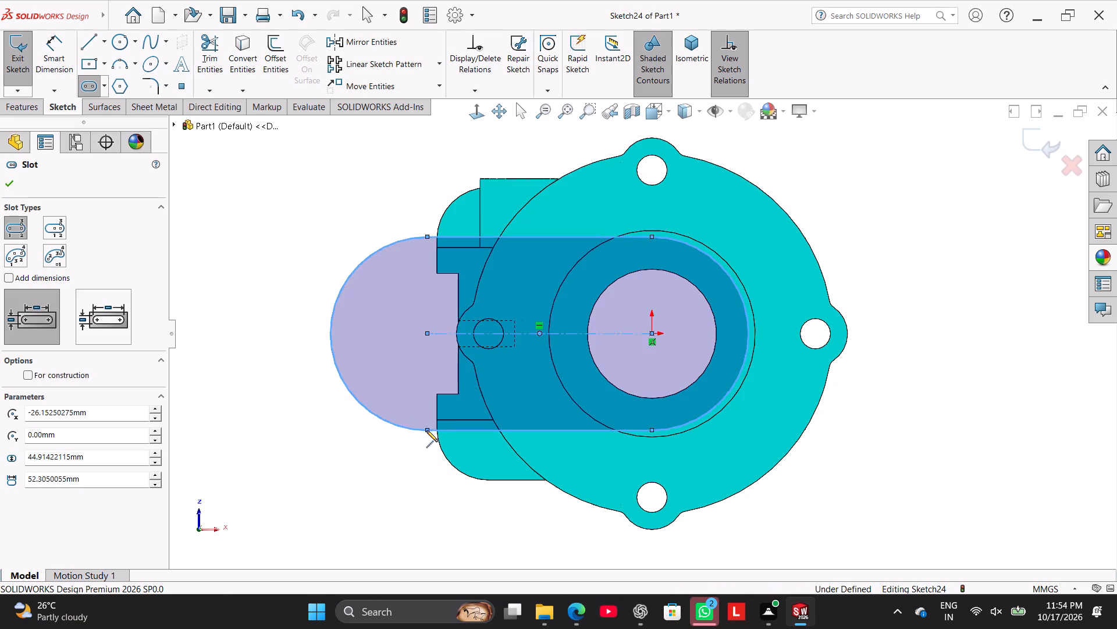
right_click(287, 322)
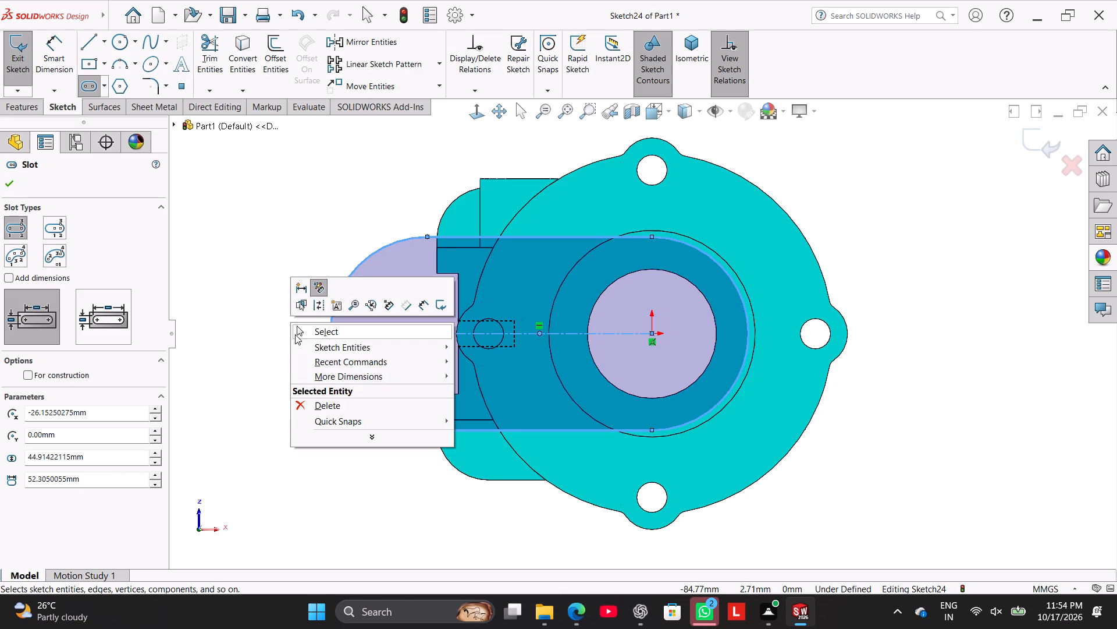
click(301, 334)
Dimension the slot's width between its two straight edges as 54 mm.
click(67, 68)
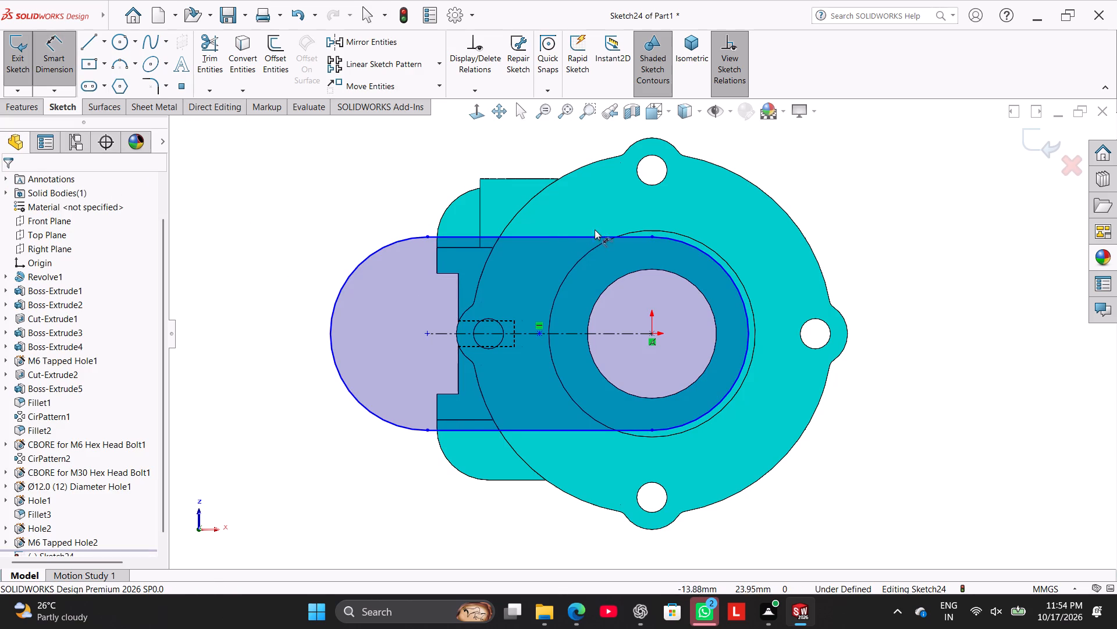
click(563, 238)
click(535, 428)
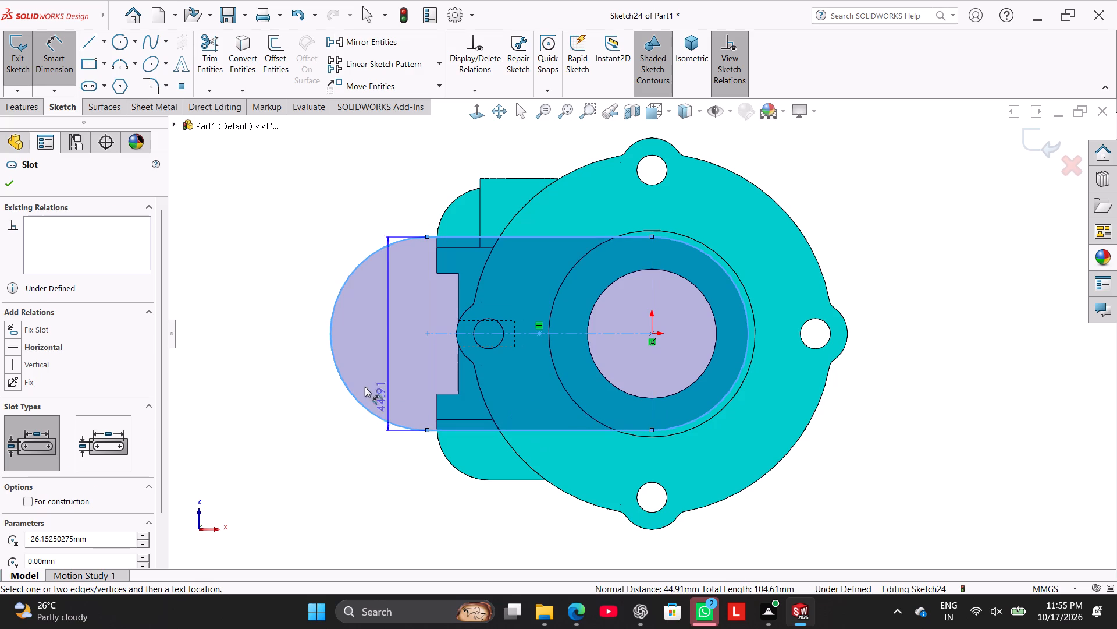
click(294, 347)
text(54)
key(Return)
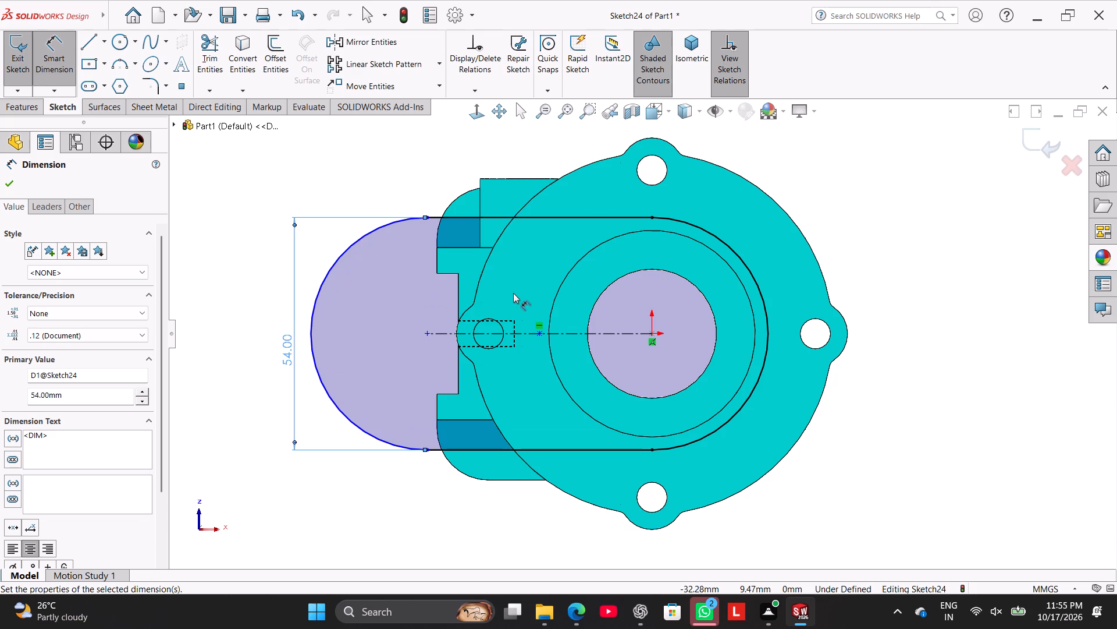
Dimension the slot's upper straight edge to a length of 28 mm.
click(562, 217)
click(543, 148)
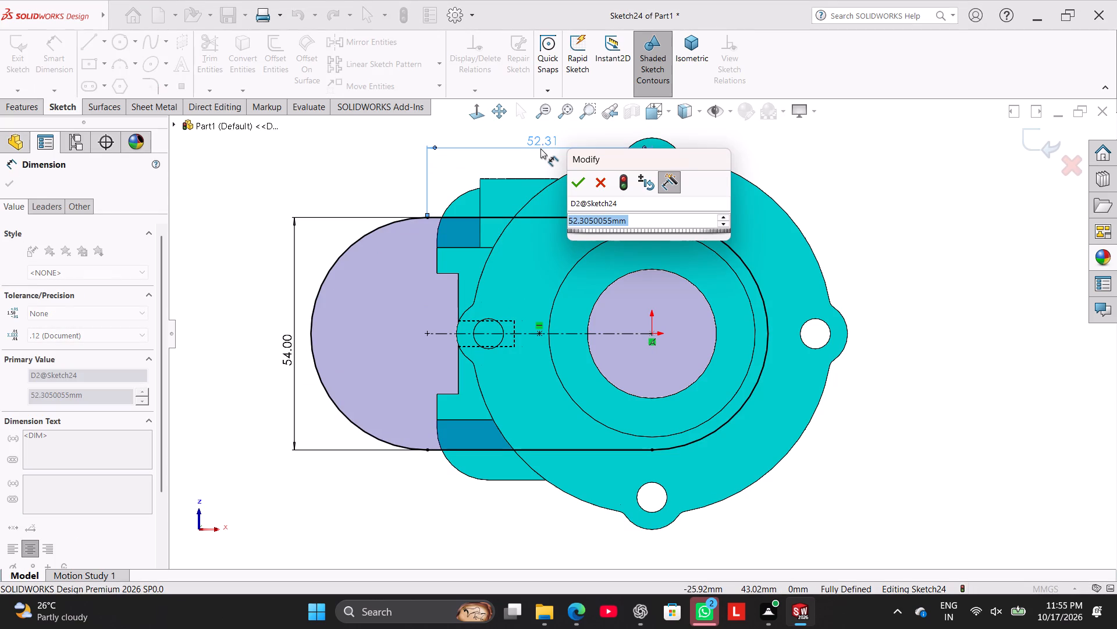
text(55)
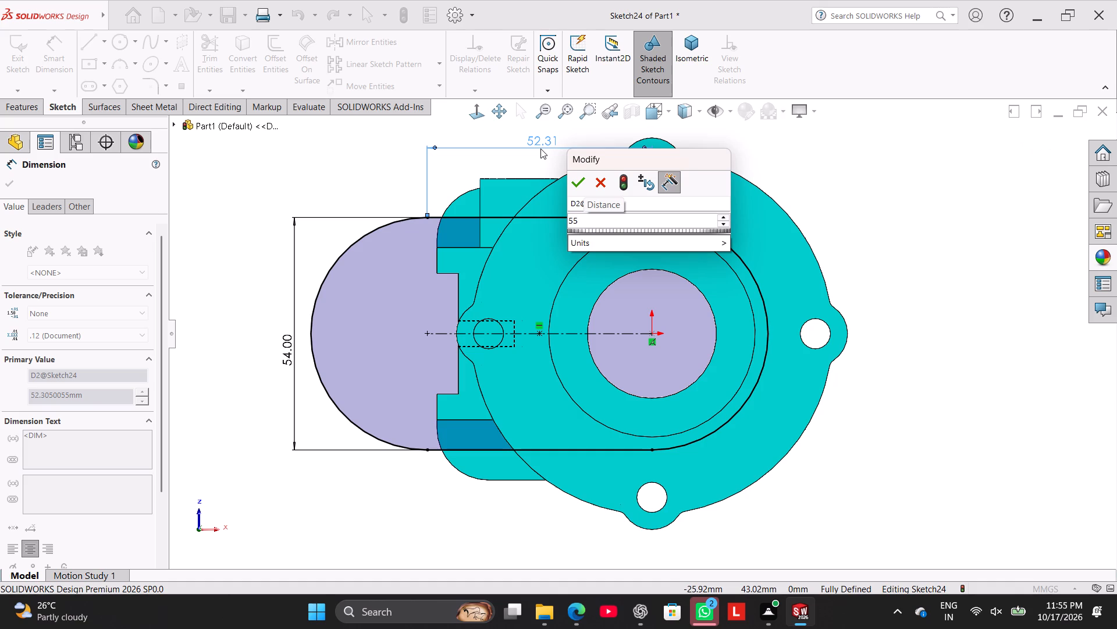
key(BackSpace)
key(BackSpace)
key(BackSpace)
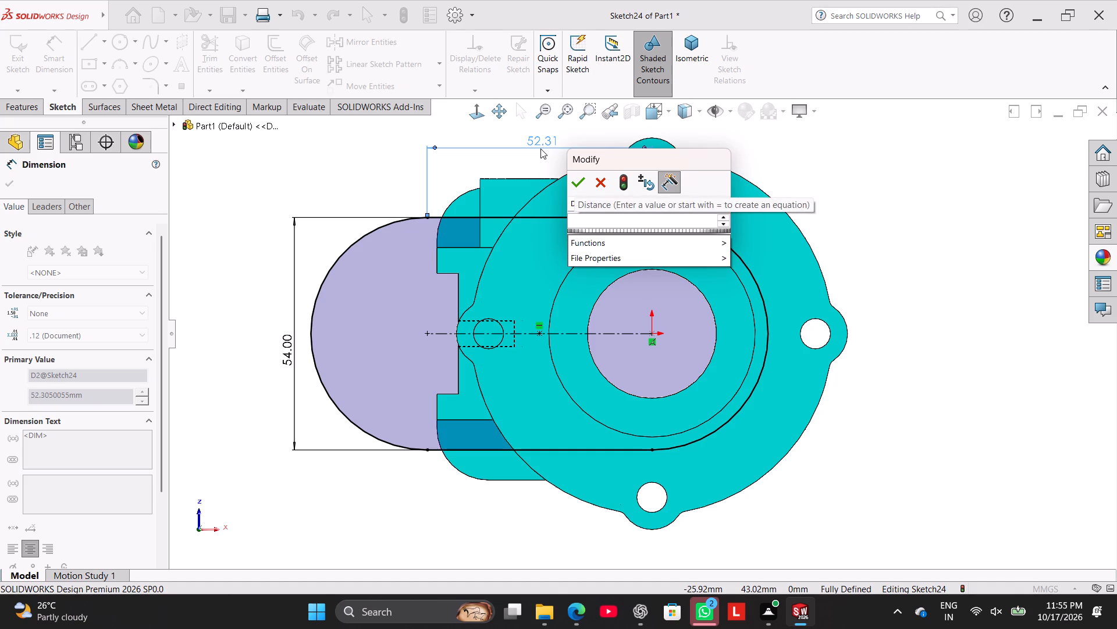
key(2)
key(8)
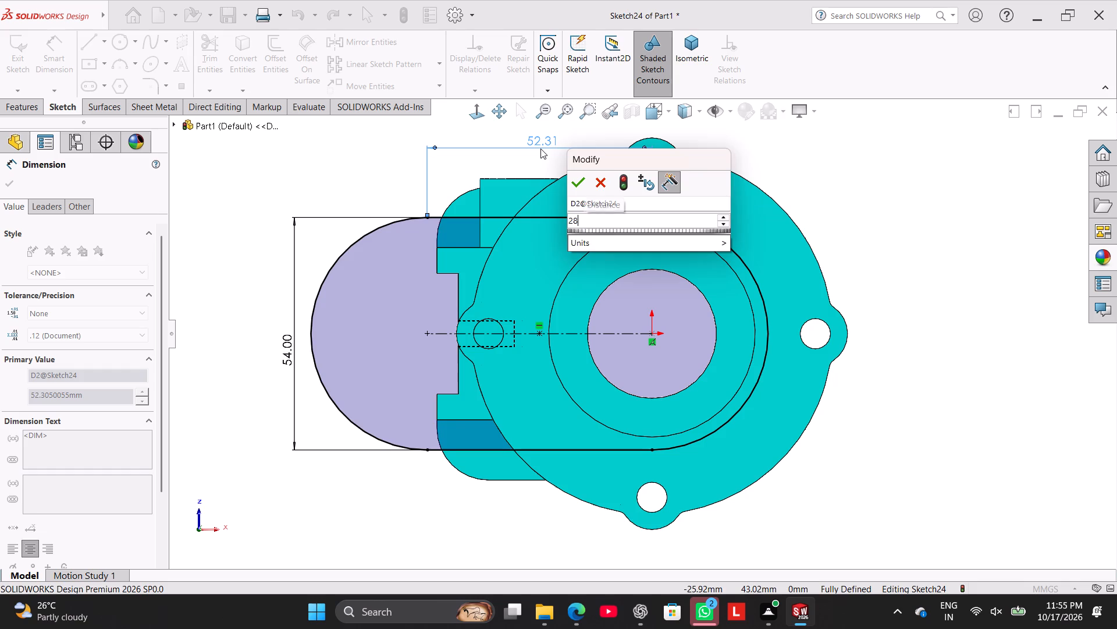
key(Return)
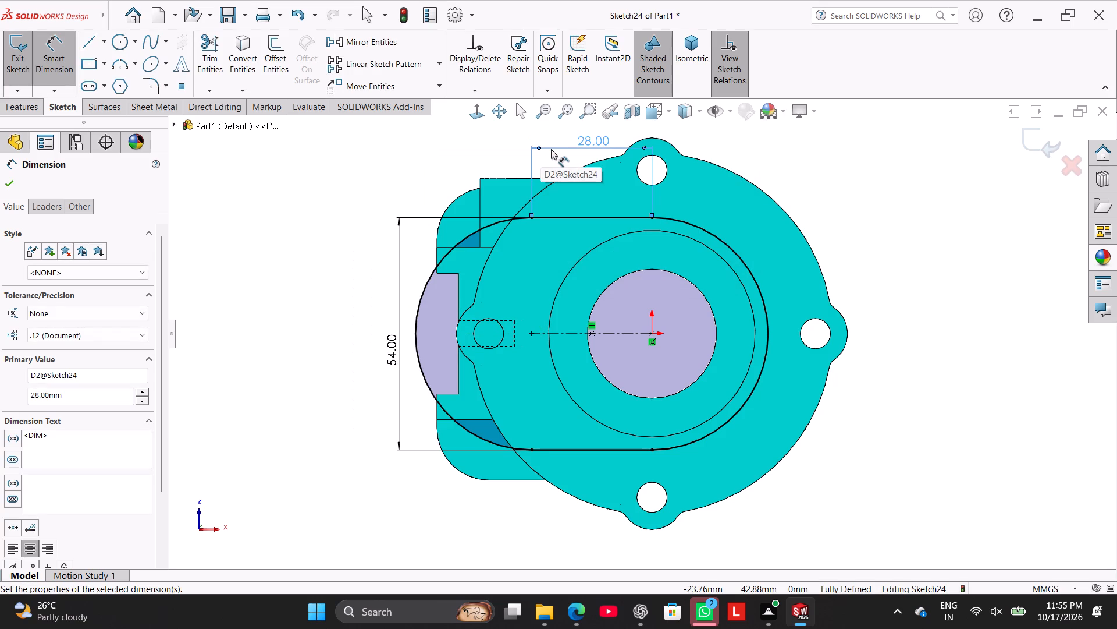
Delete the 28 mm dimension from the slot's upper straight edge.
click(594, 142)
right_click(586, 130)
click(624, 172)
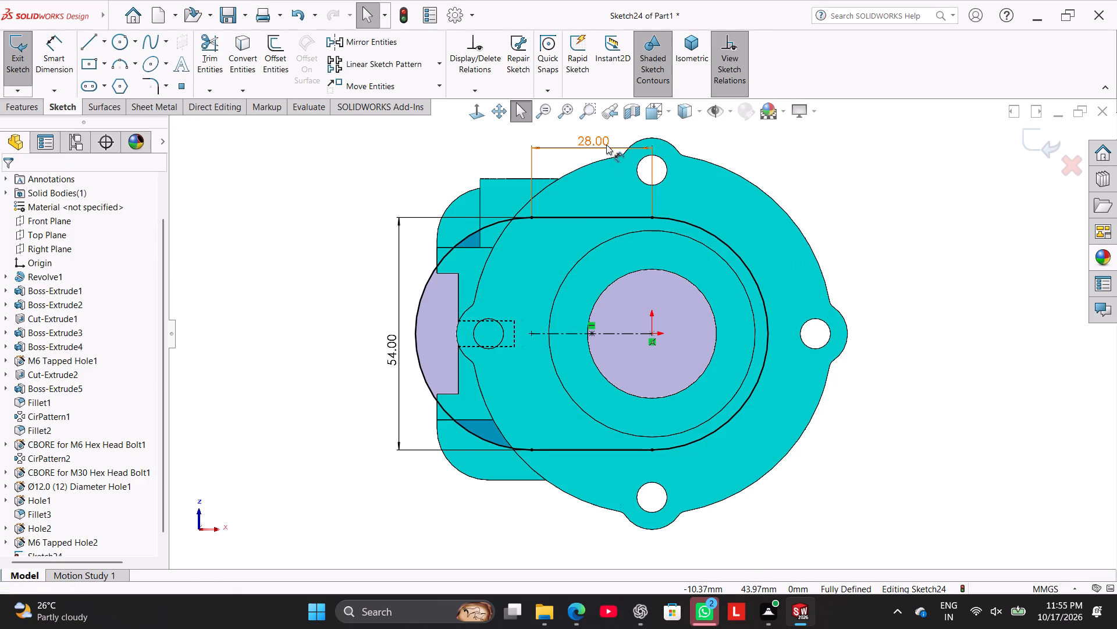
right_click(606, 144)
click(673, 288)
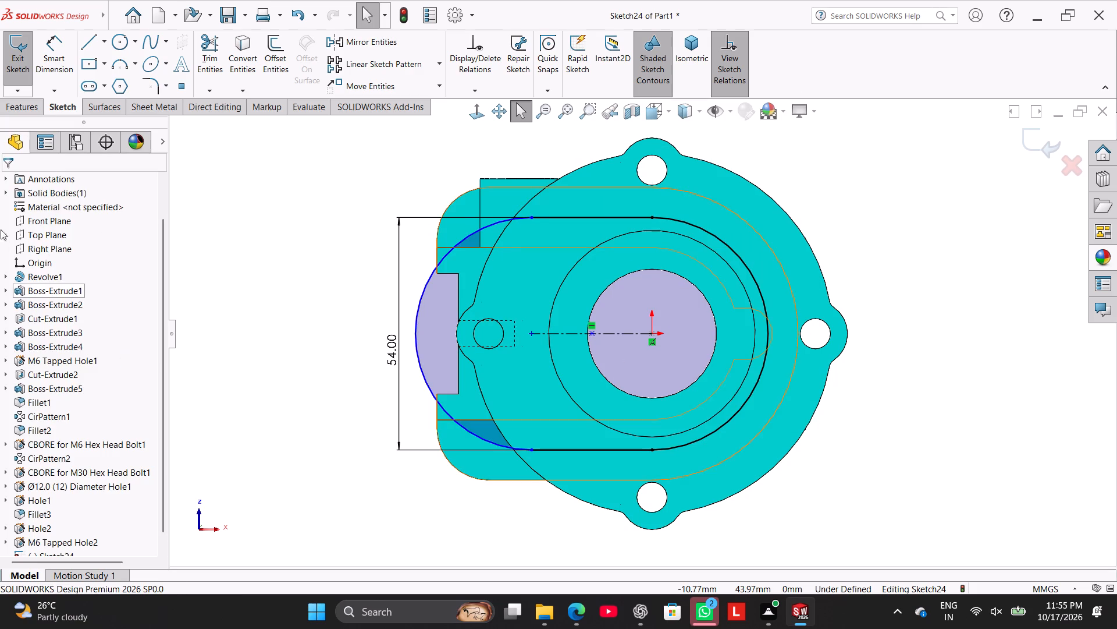
Draw a vertical line across the slot between its two straight edges, about 7.5 mm from the origin toward the notched end.
click(93, 44)
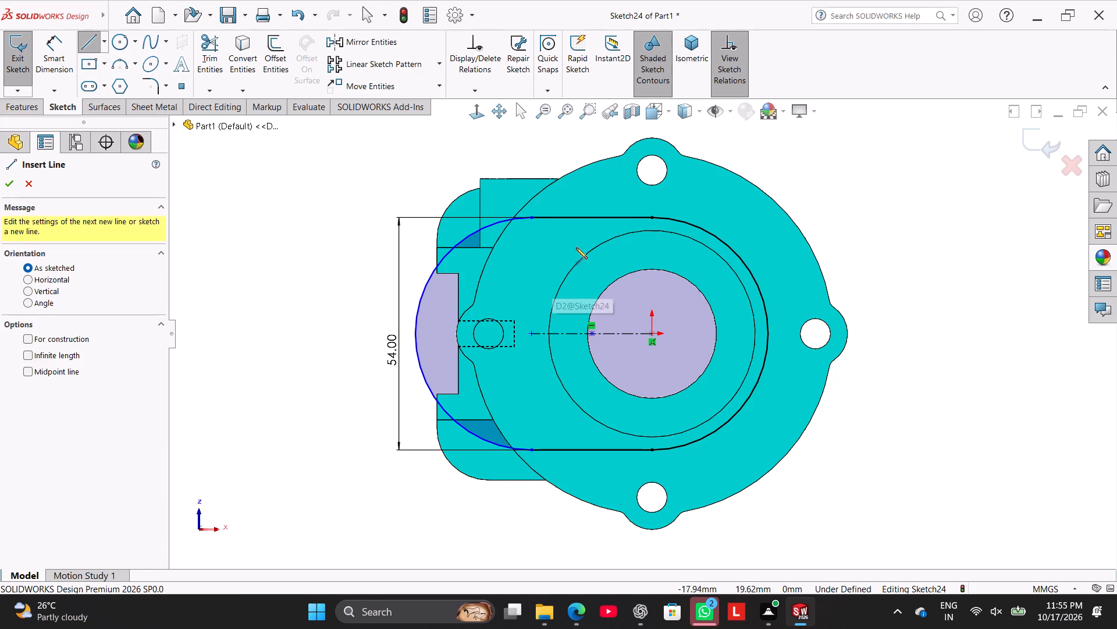
click(620, 220)
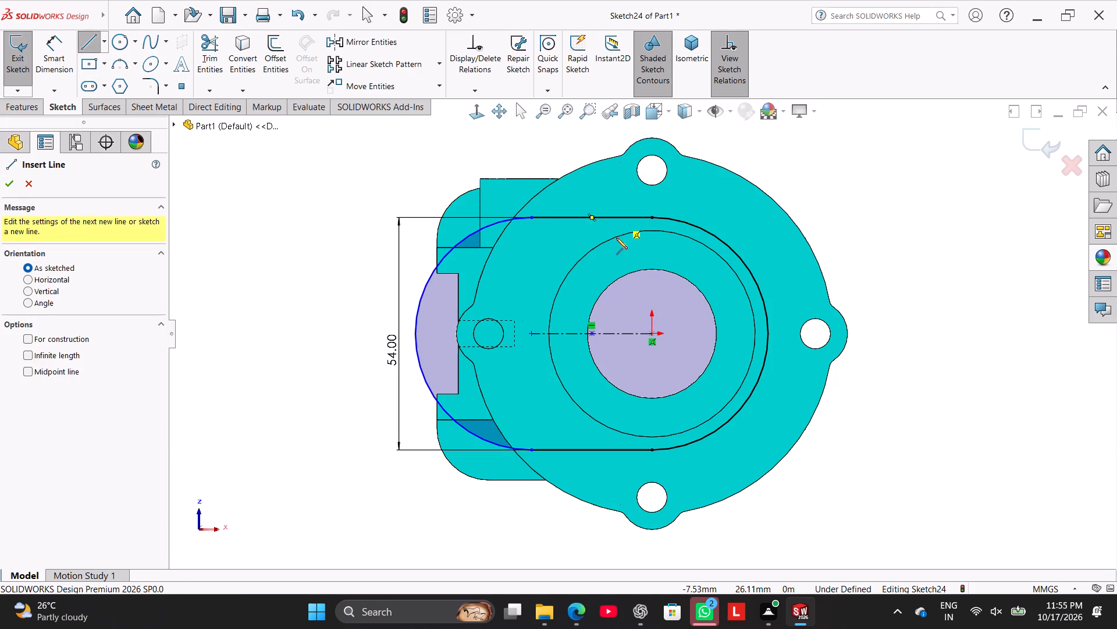
click(622, 452)
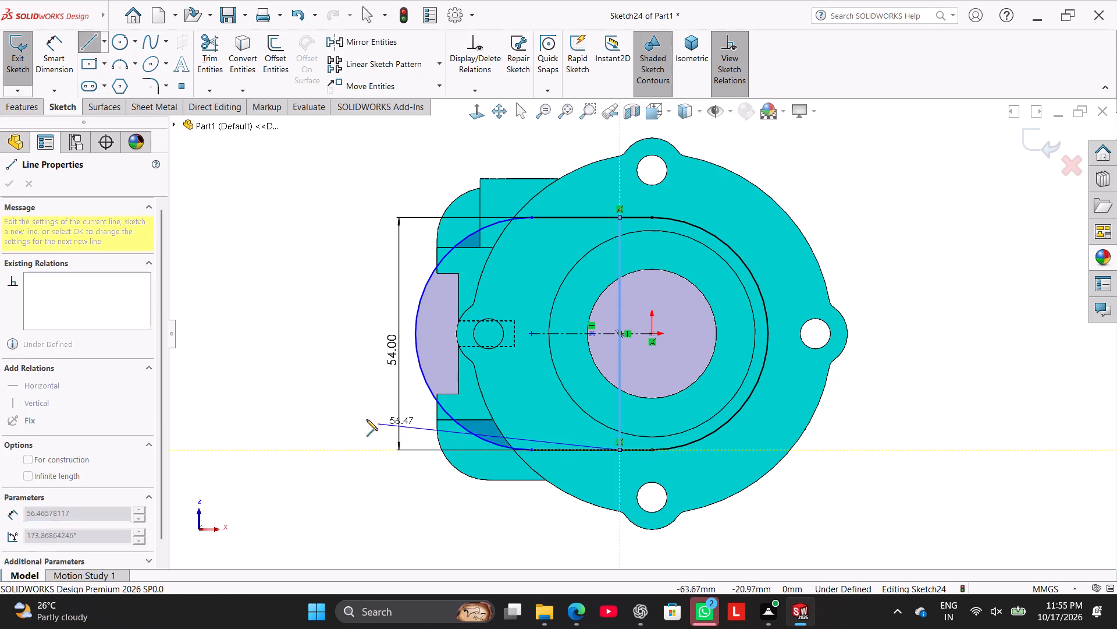
right_click(287, 371)
click(314, 373)
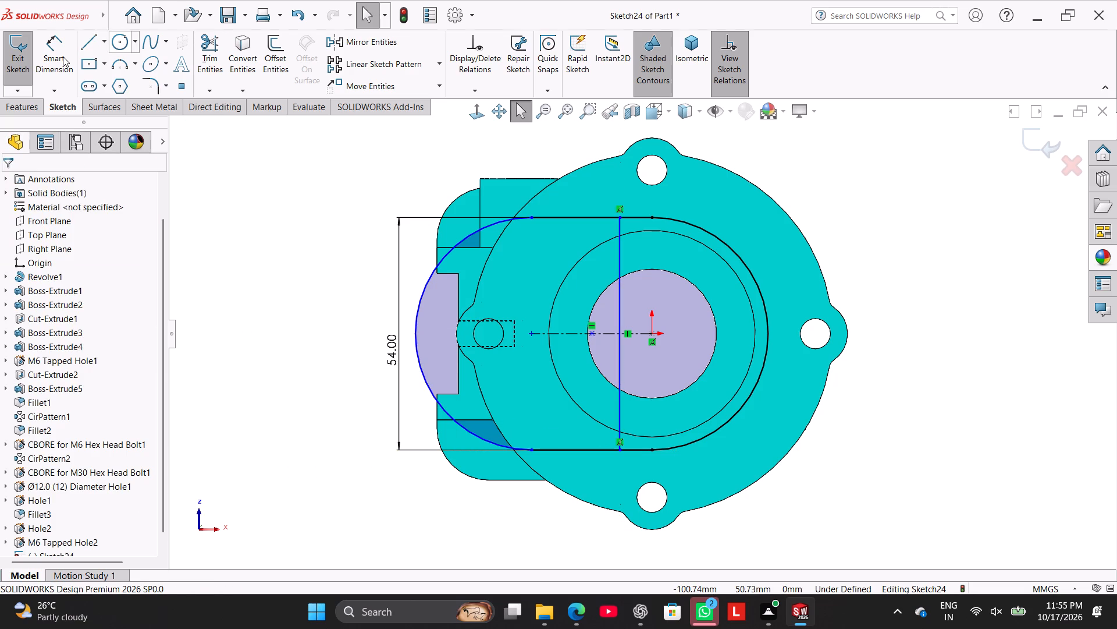
Dimension the vertical line 12 mm from the upper endpoint of the slot's arc centred on the origin.
click(63, 56)
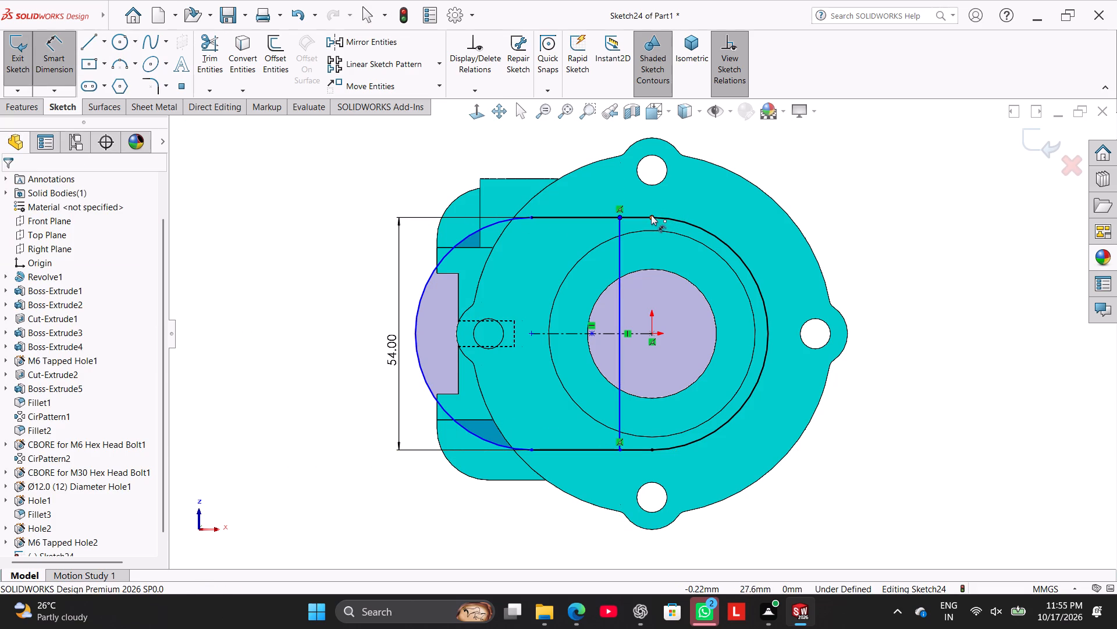
click(651, 215)
click(620, 246)
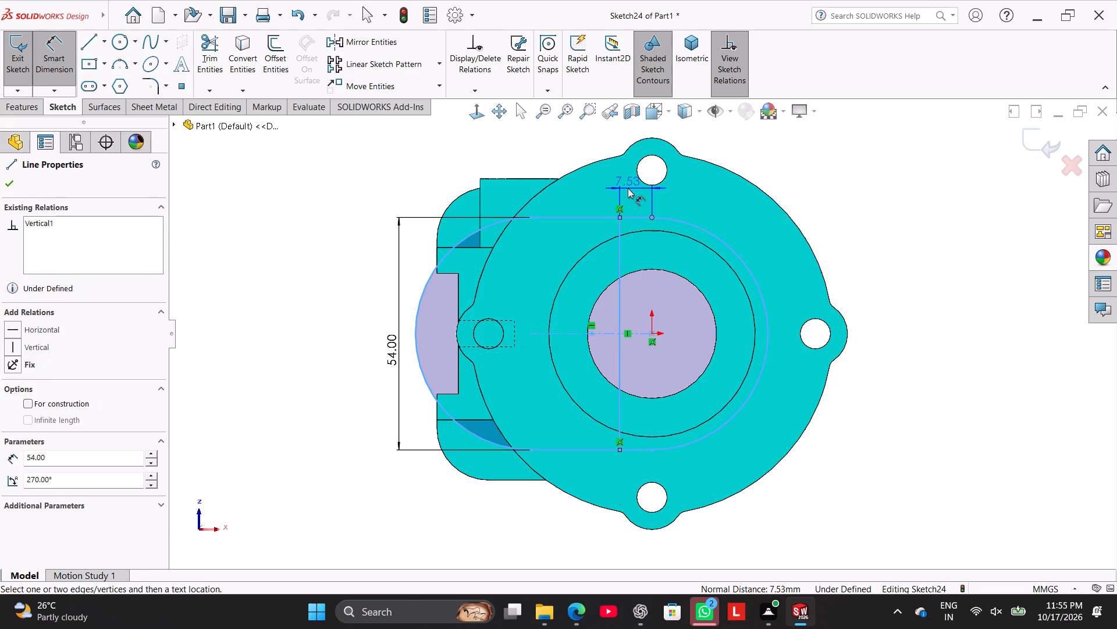
click(628, 187)
text(12)
key(Return)
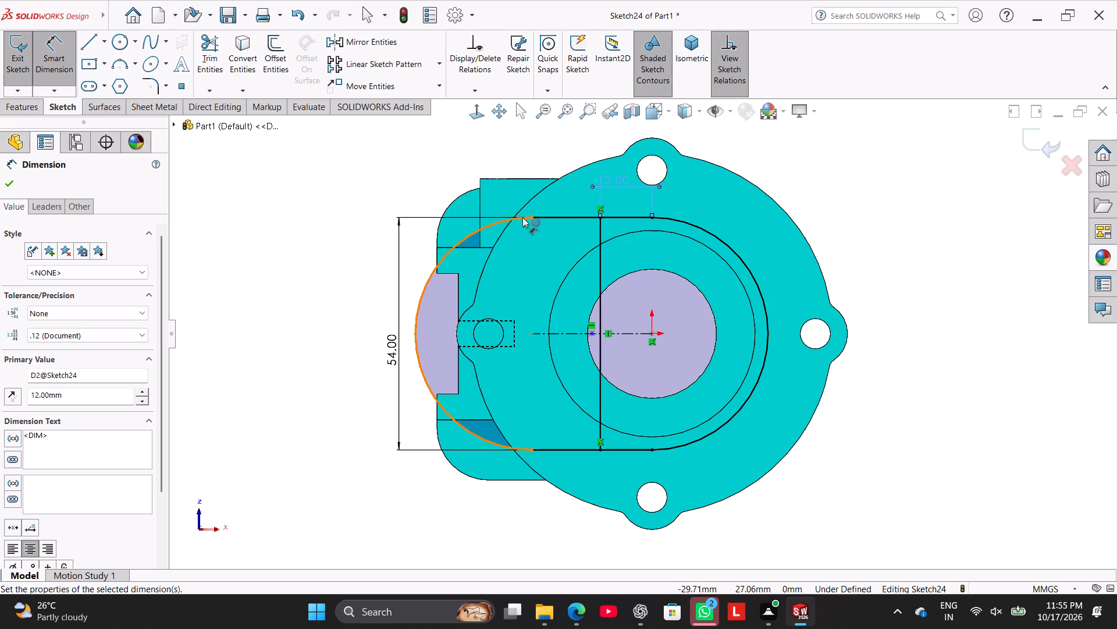
Dimension the distance from the vertical line's upper endpoint to the slot's upper tangent point near the notched end as 28 mm.
click(600, 215)
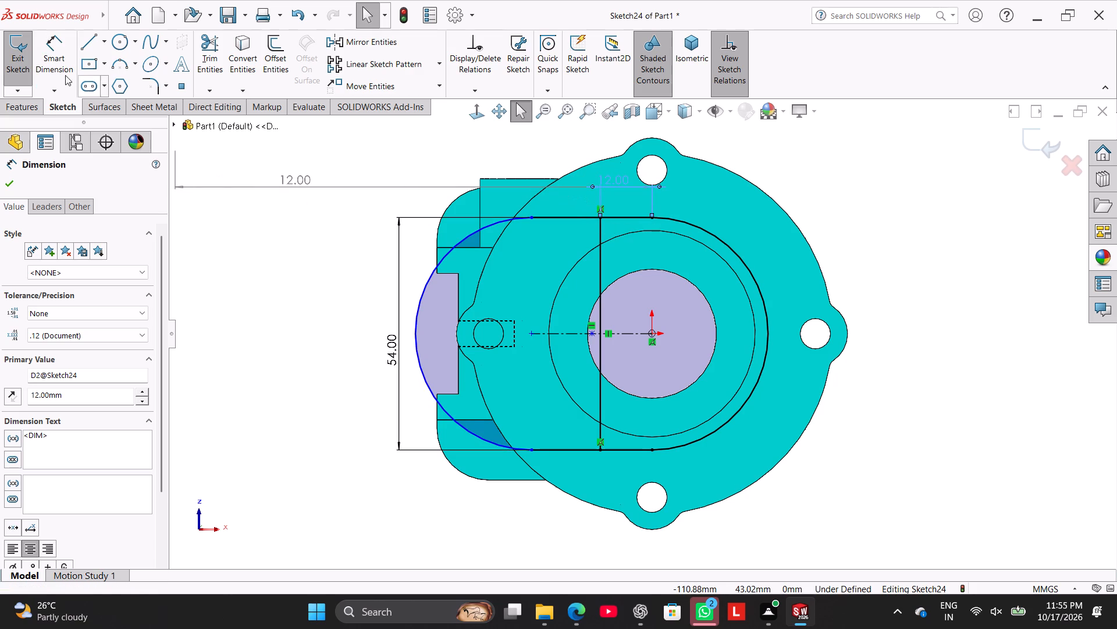
click(45, 58)
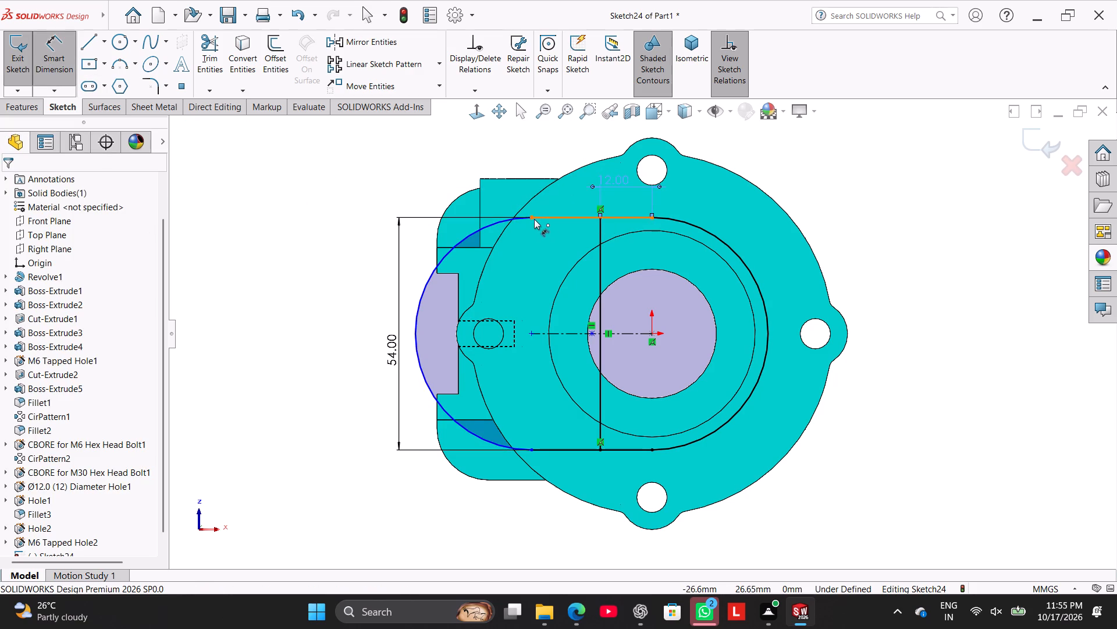
click(532, 219)
click(602, 217)
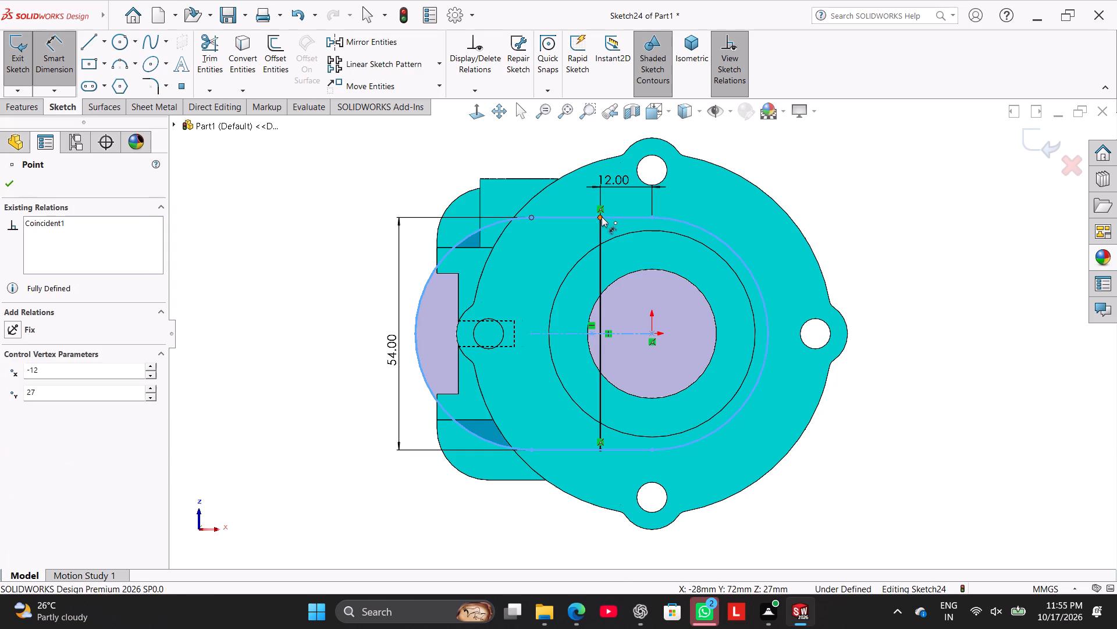
click(560, 160)
text(28)
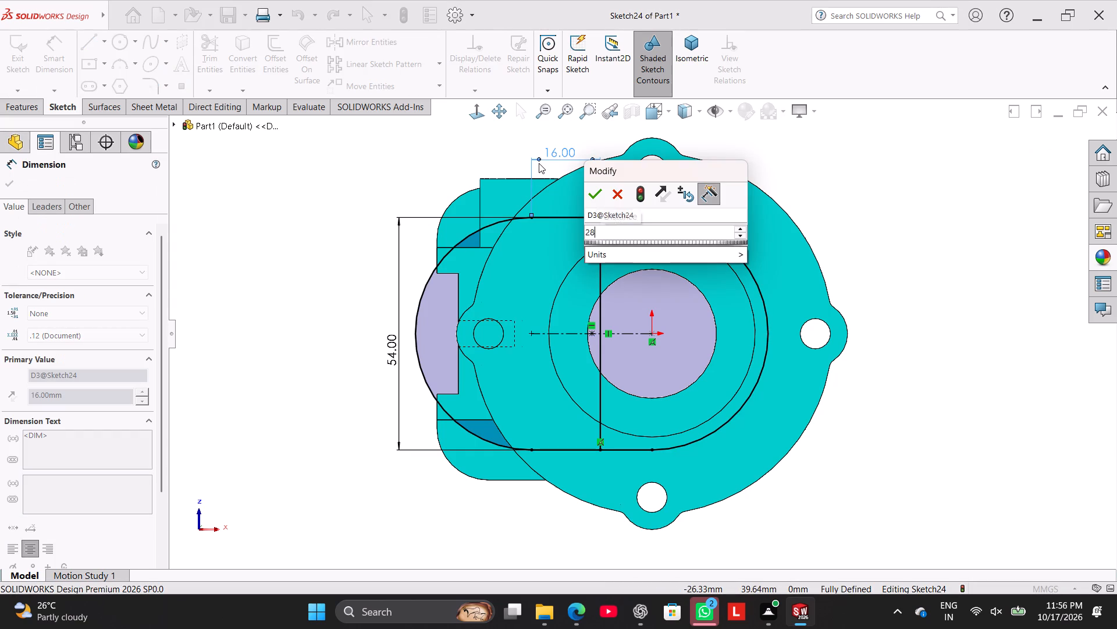
key(Return)
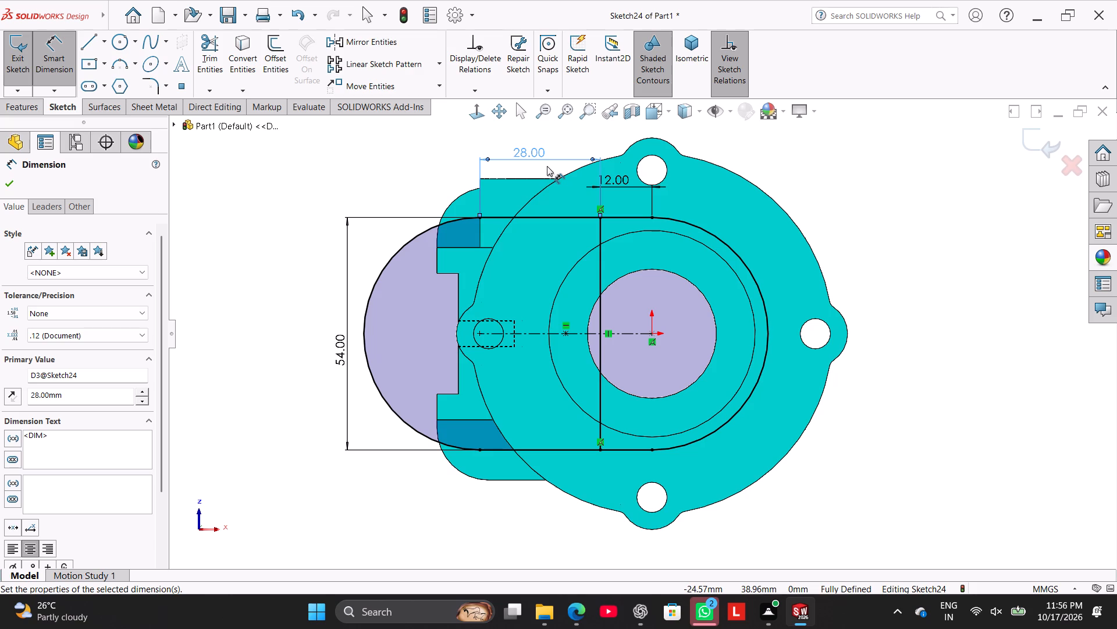
right_click(277, 271)
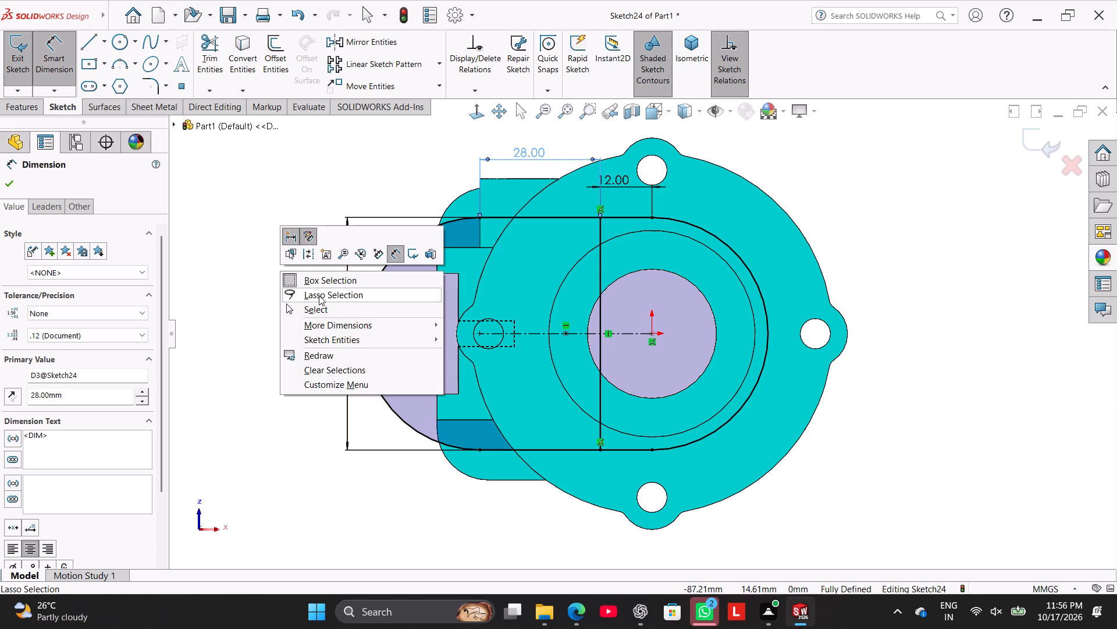
click(328, 307)
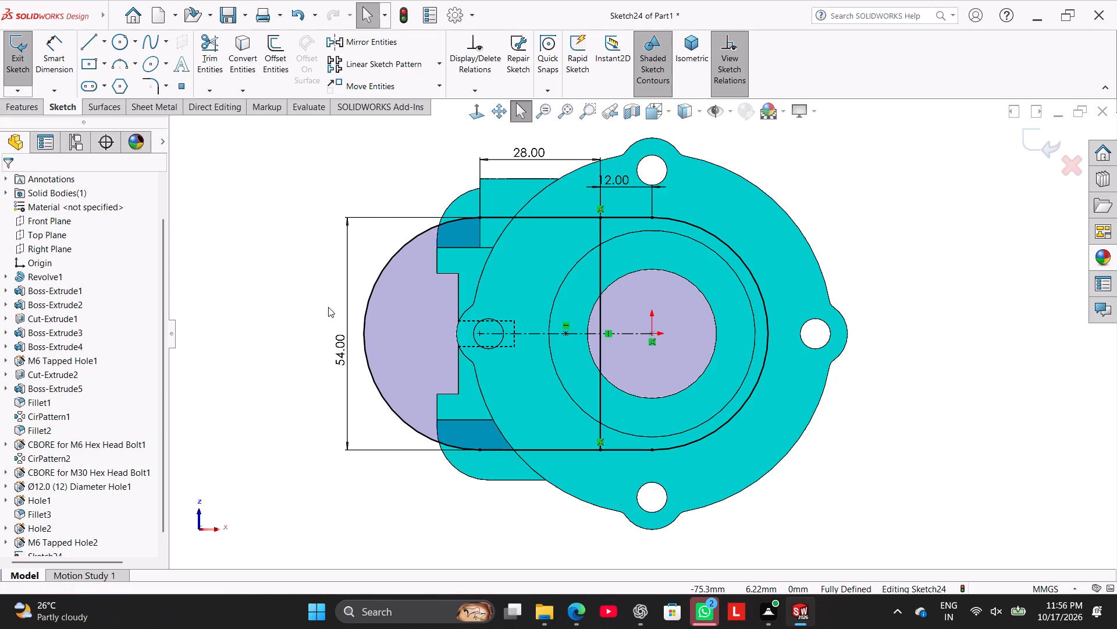
Draw two radial lines from the origin to the slot's arc, one about 45° above and one about 40° below the horizontal axis.
click(103, 43)
click(104, 59)
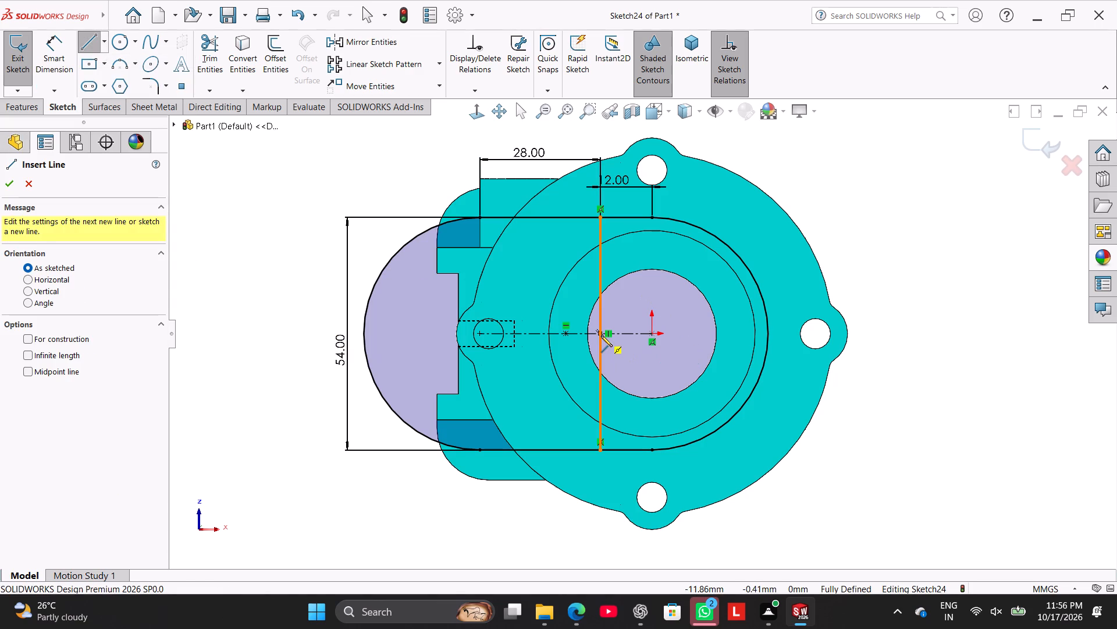
click(655, 332)
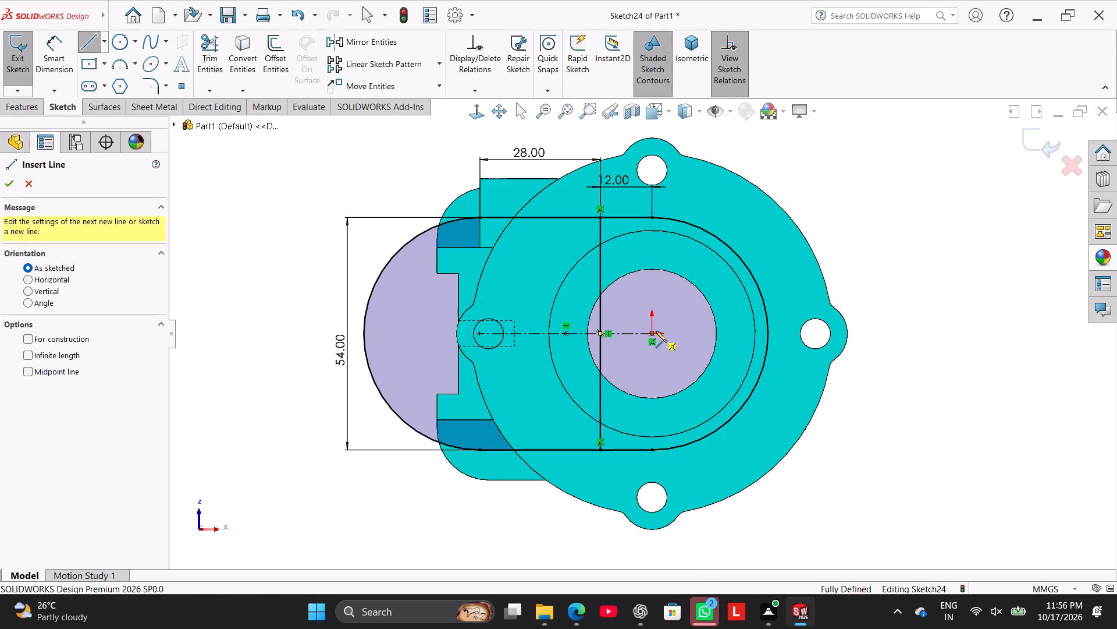
click(737, 252)
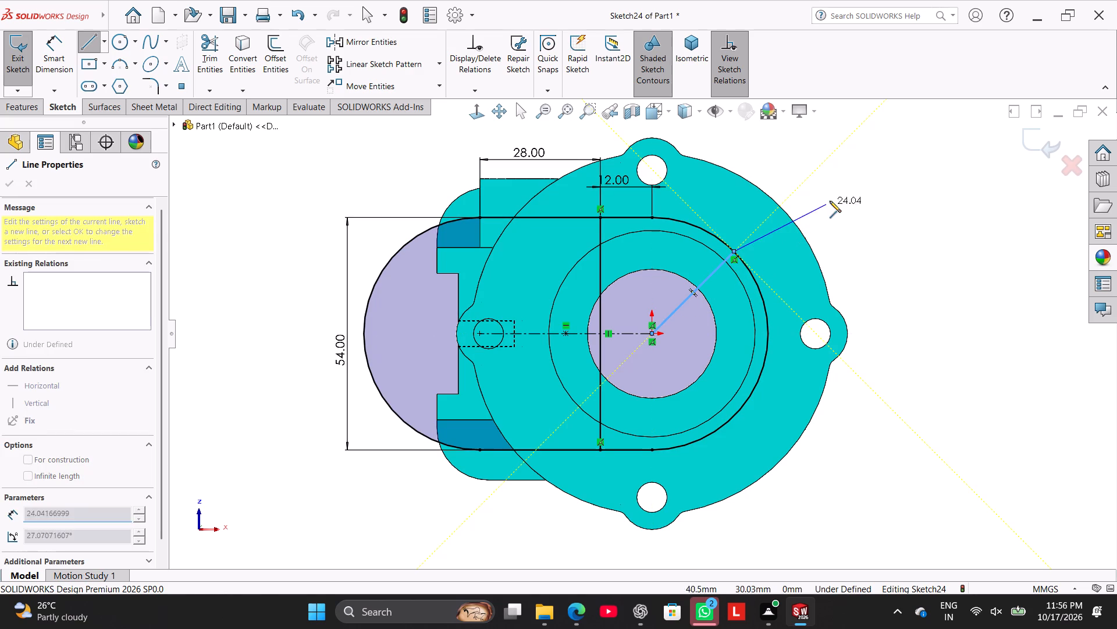
right_click(831, 199)
click(856, 201)
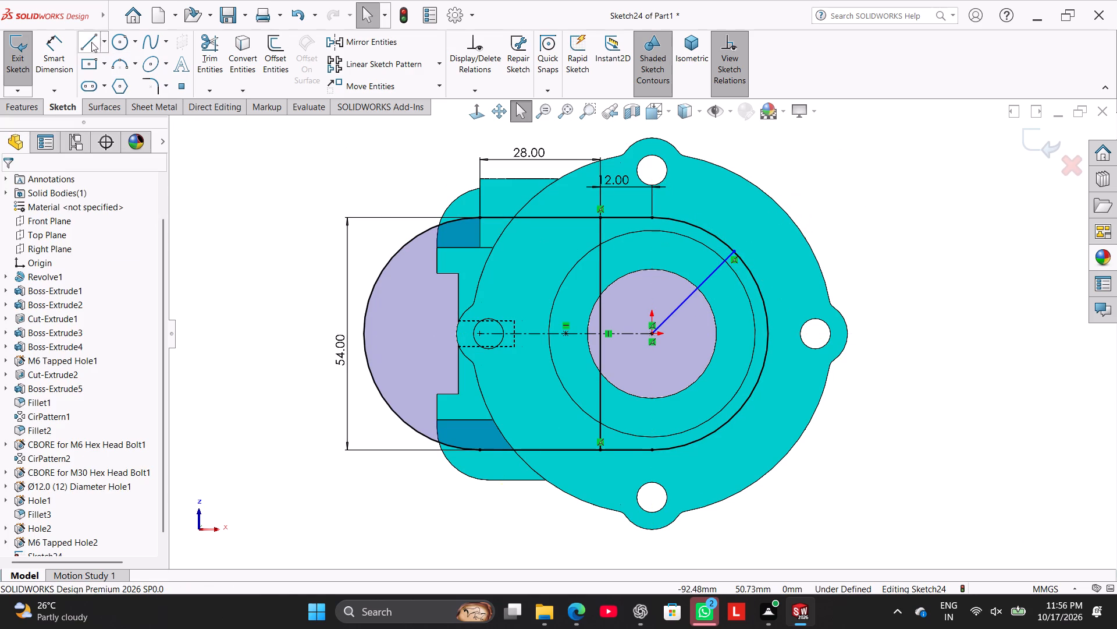
click(91, 41)
click(653, 335)
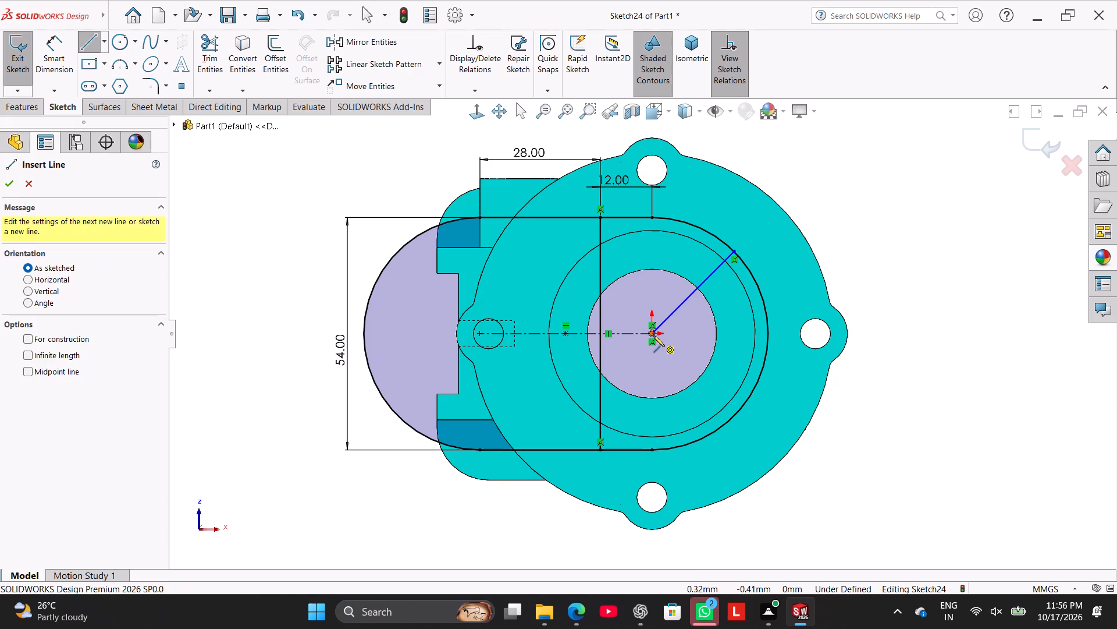
click(742, 409)
right_click(875, 245)
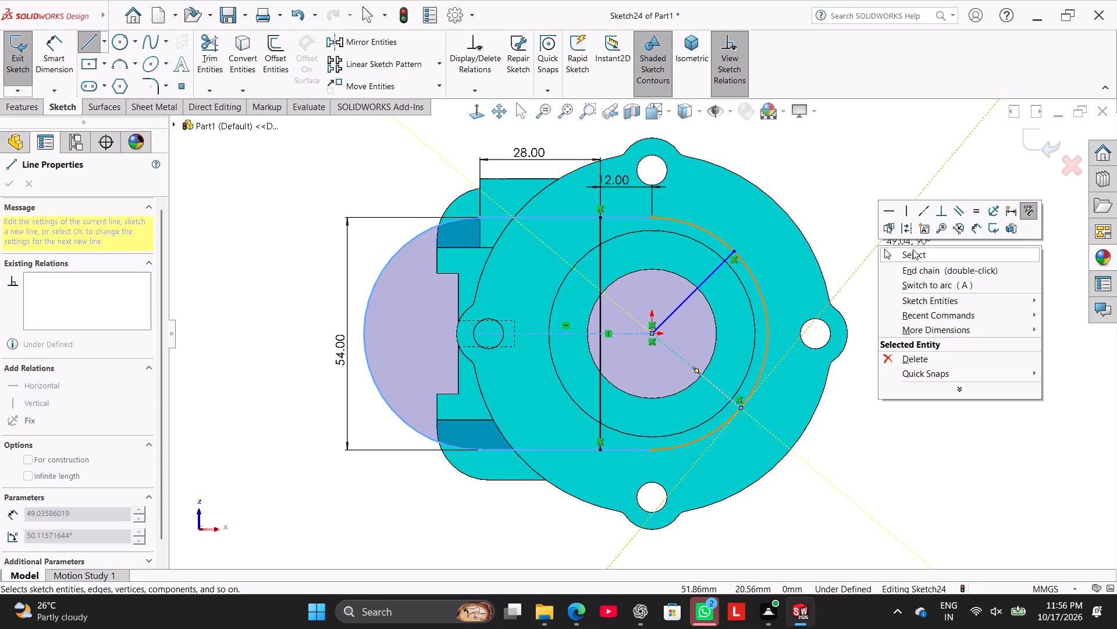
click(913, 249)
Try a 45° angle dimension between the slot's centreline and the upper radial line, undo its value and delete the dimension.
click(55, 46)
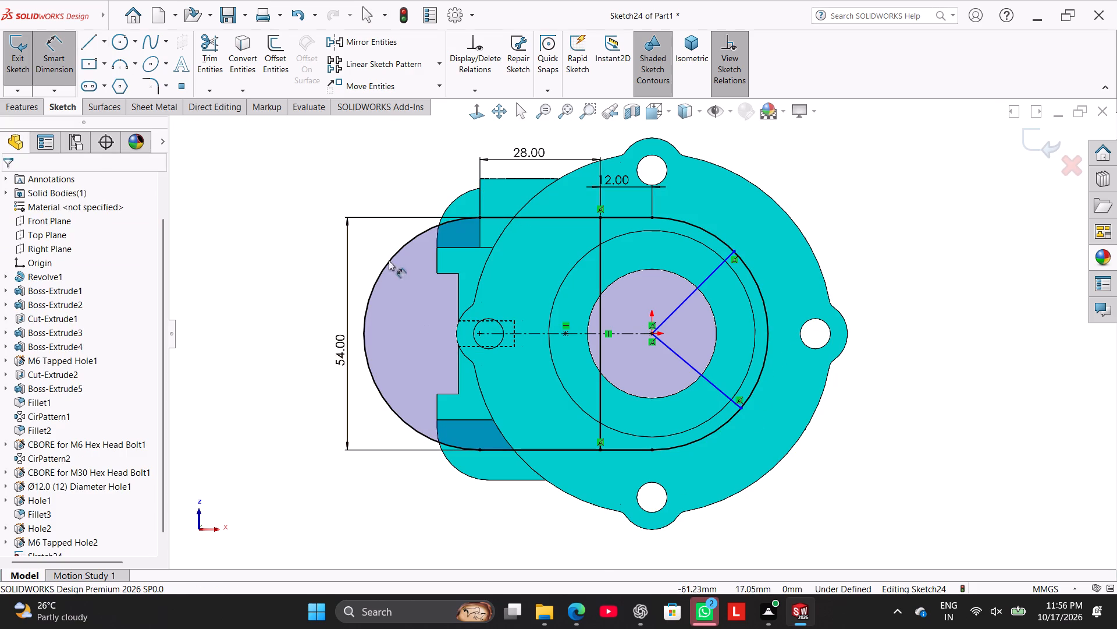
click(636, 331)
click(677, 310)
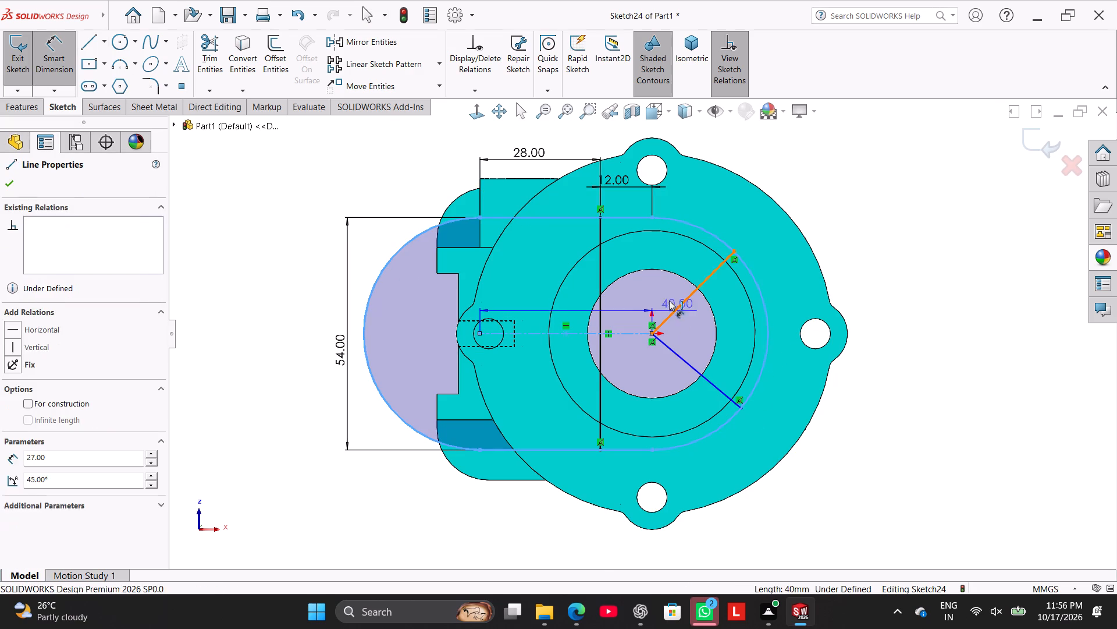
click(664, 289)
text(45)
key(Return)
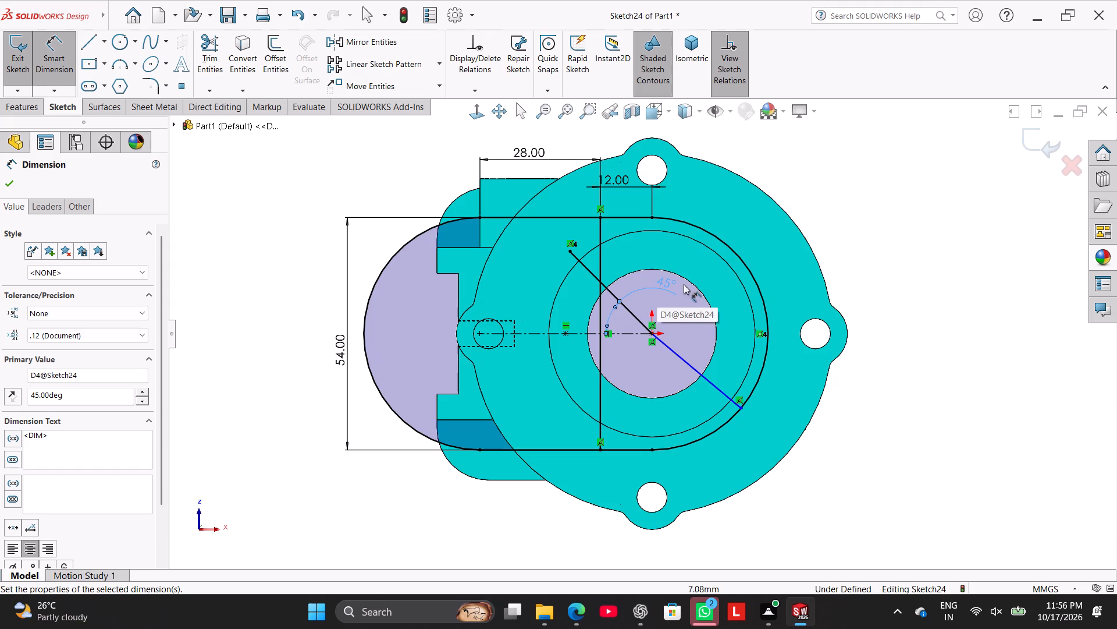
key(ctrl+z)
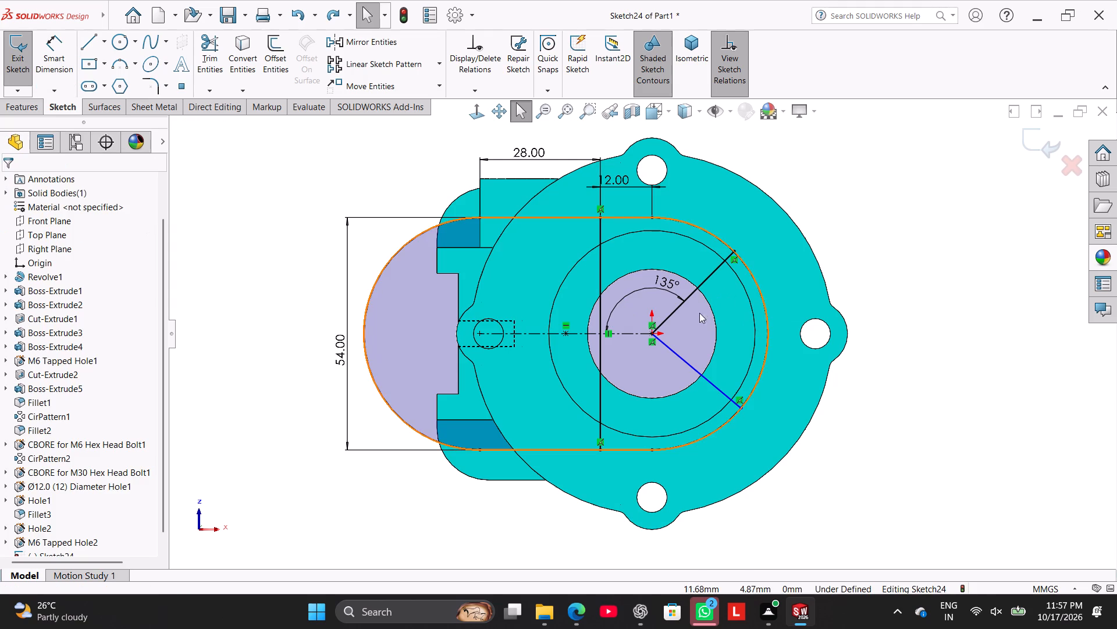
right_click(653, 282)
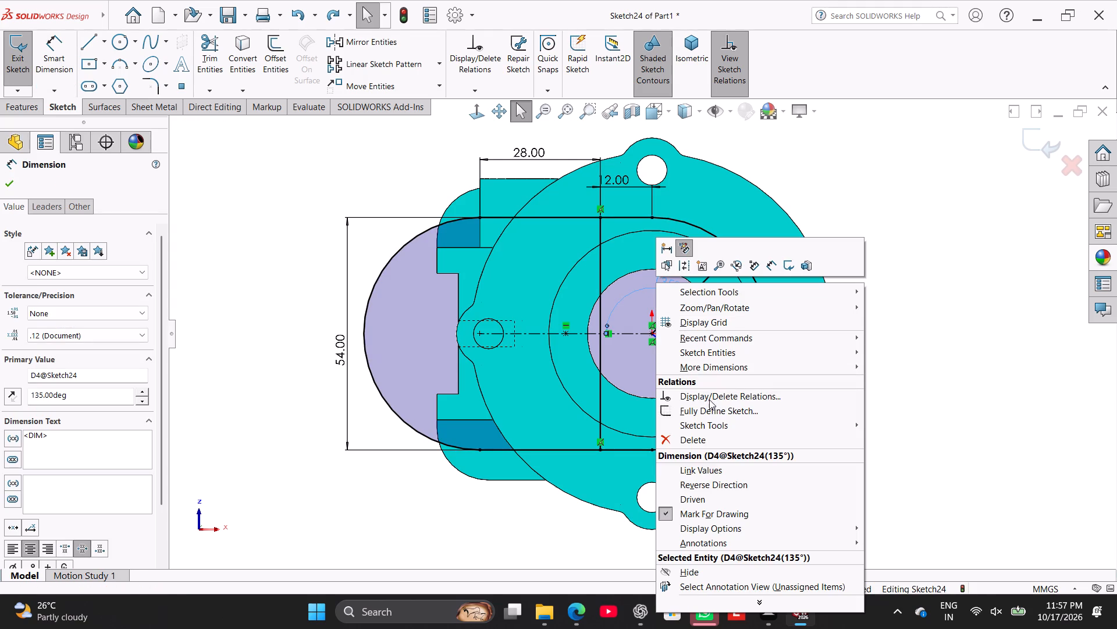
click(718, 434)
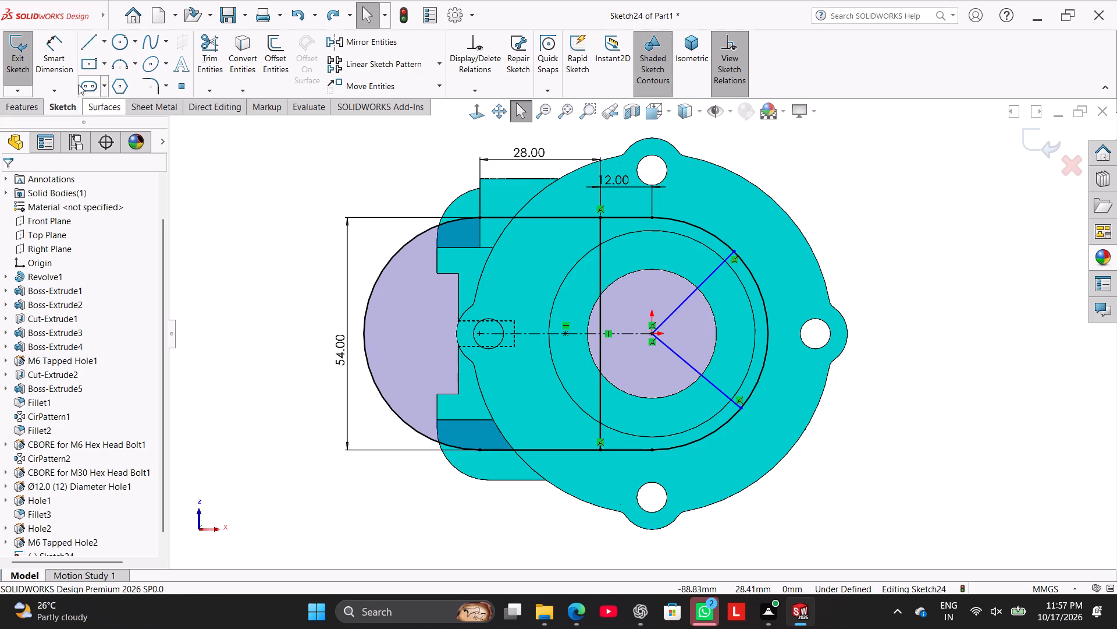
Dimension the acute angle between the slot's centreline extension and the upper radial line as 45°.
click(56, 56)
click(639, 332)
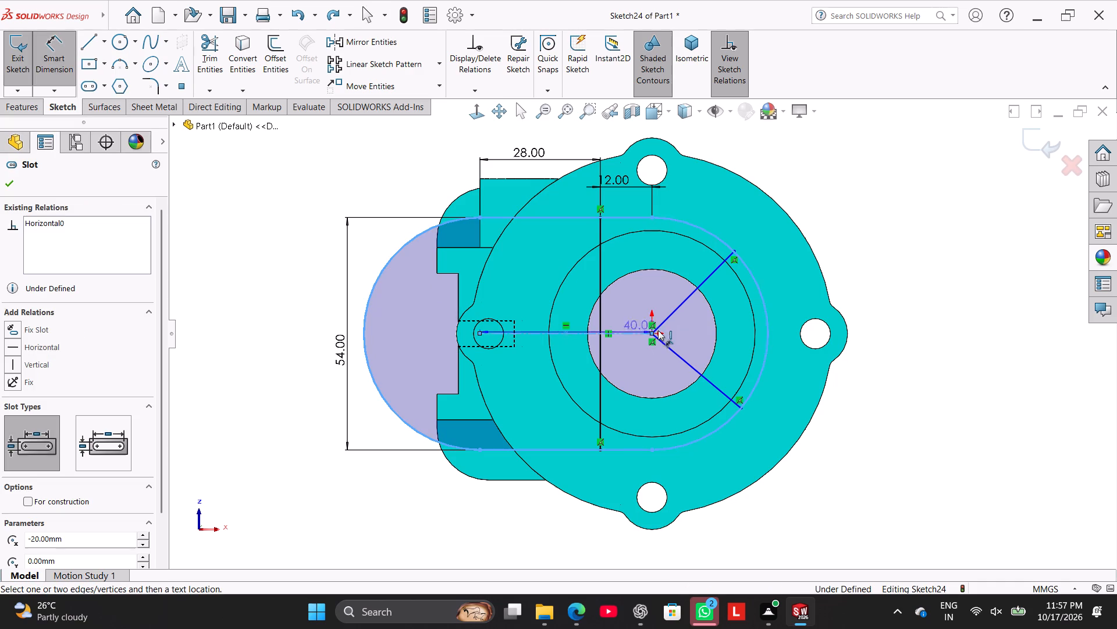
click(679, 305)
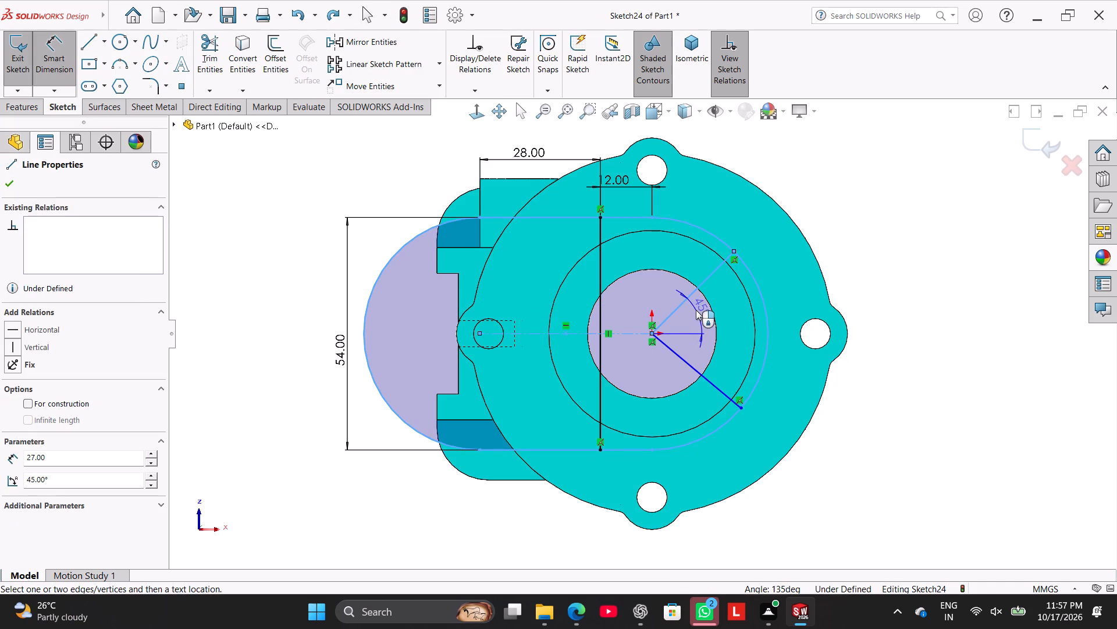
click(790, 281)
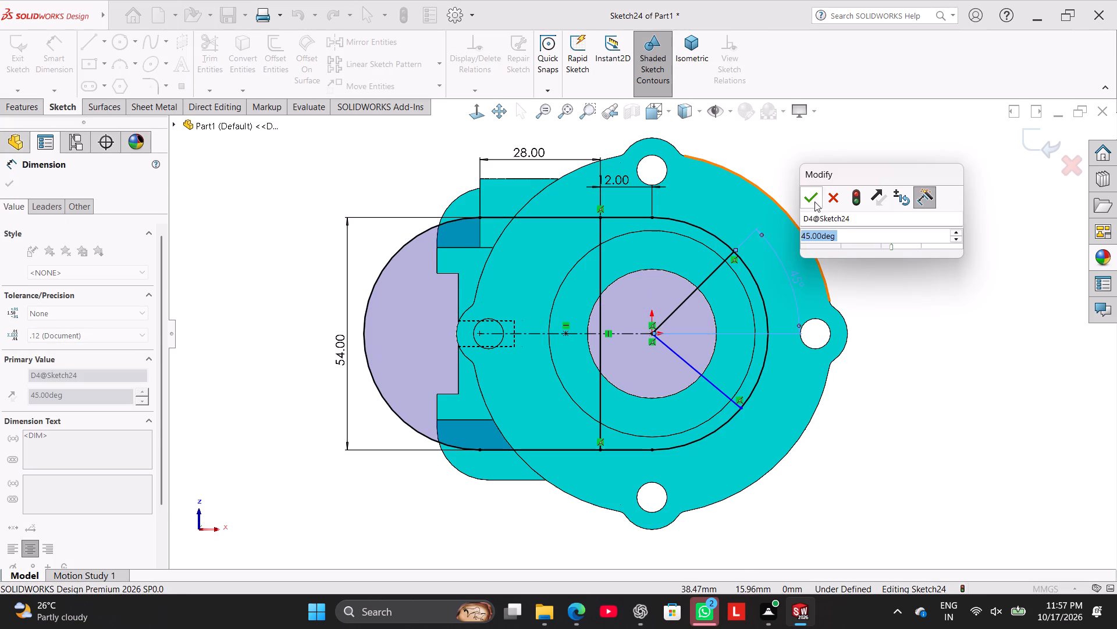
click(814, 200)
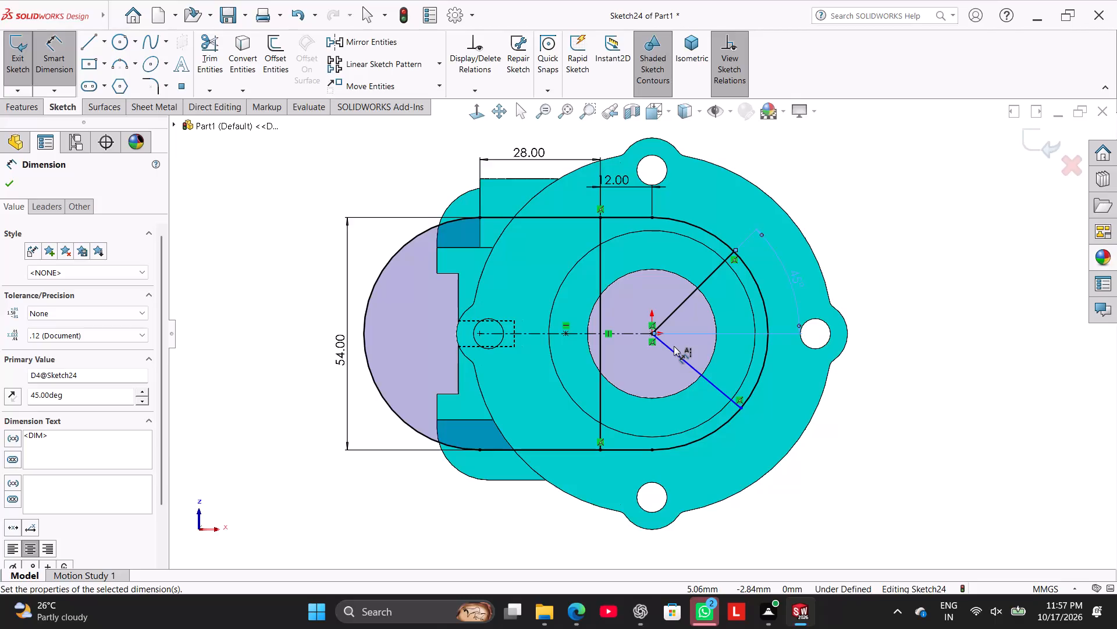
Dimension the angle between the horizontal axis and the lower radial line as 45°, placing the dimension outside the slot's arc.
click(667, 348)
click(689, 337)
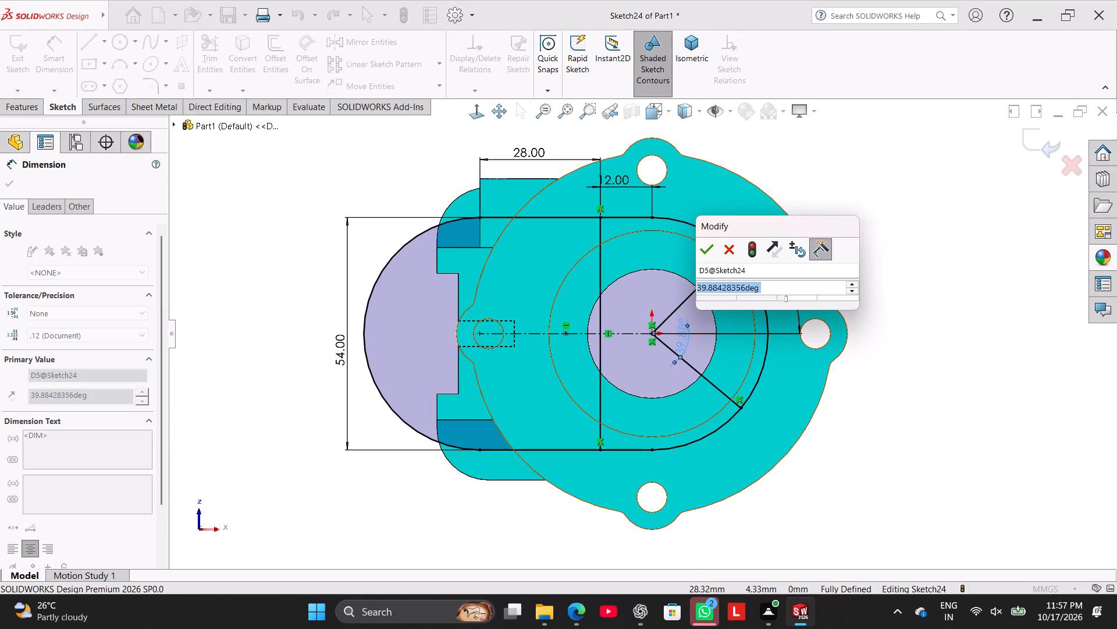
text(45)
key(Return)
drag(687, 338, 791, 367)
right_click(950, 236)
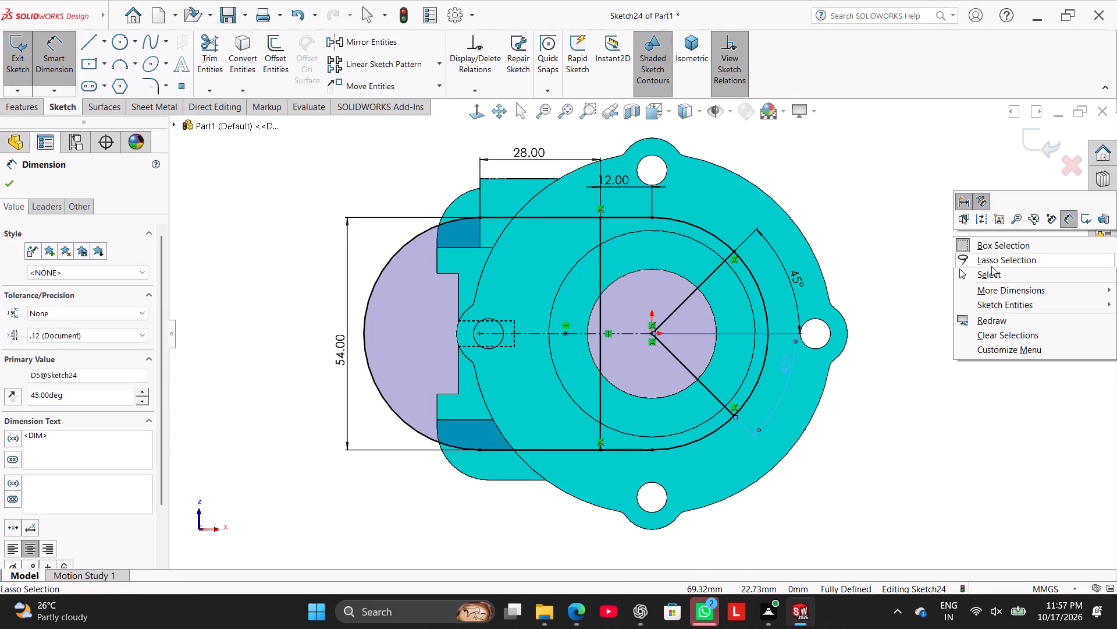
click(994, 276)
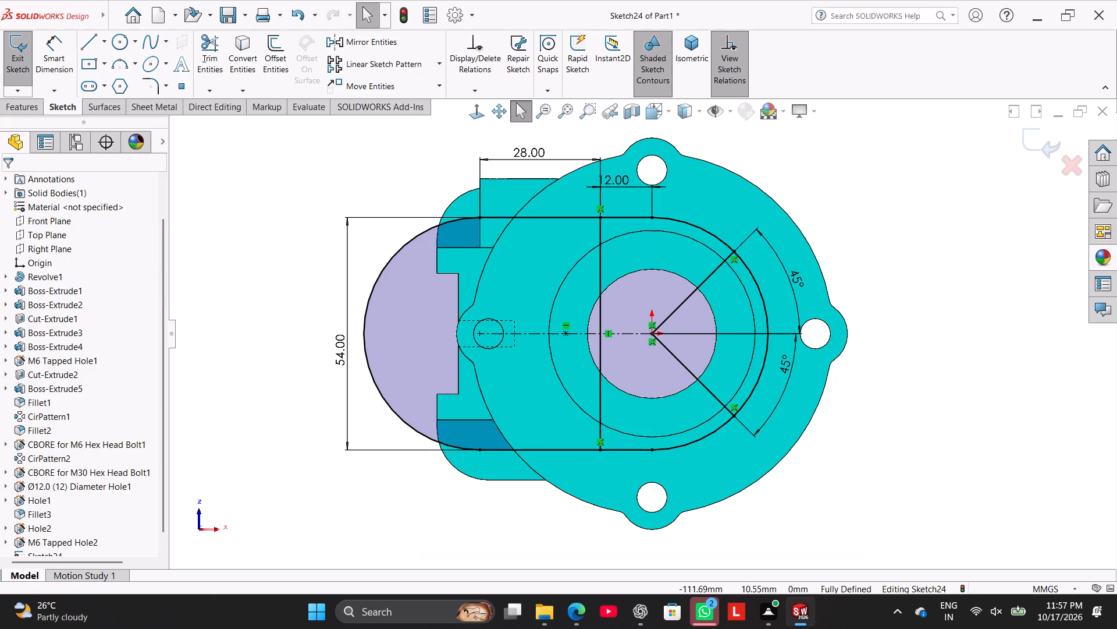
Exit the slot sketch with its dividing lines.
click(26, 108)
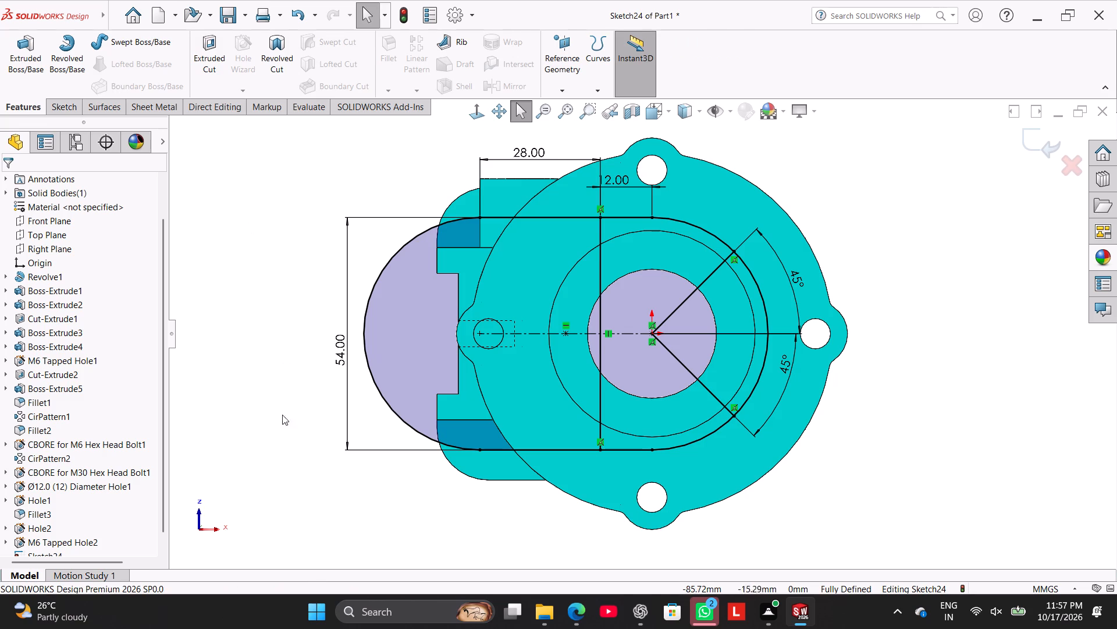
middle_drag(276, 436, 280, 285)
middle_drag(280, 429, 301, 311)
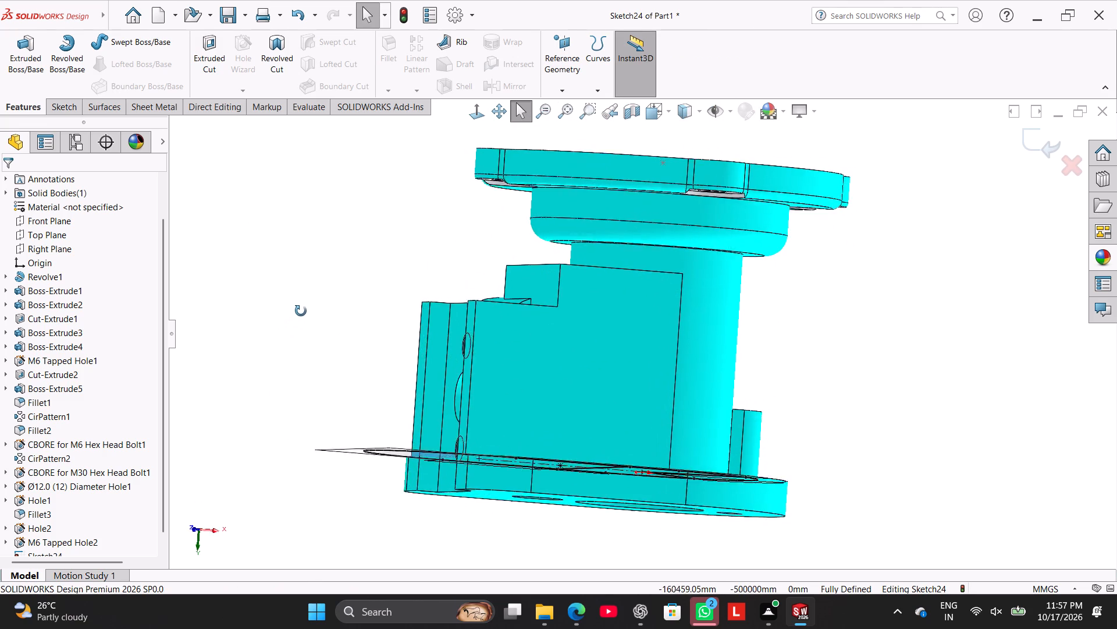
middle_drag(301, 311, 308, 296)
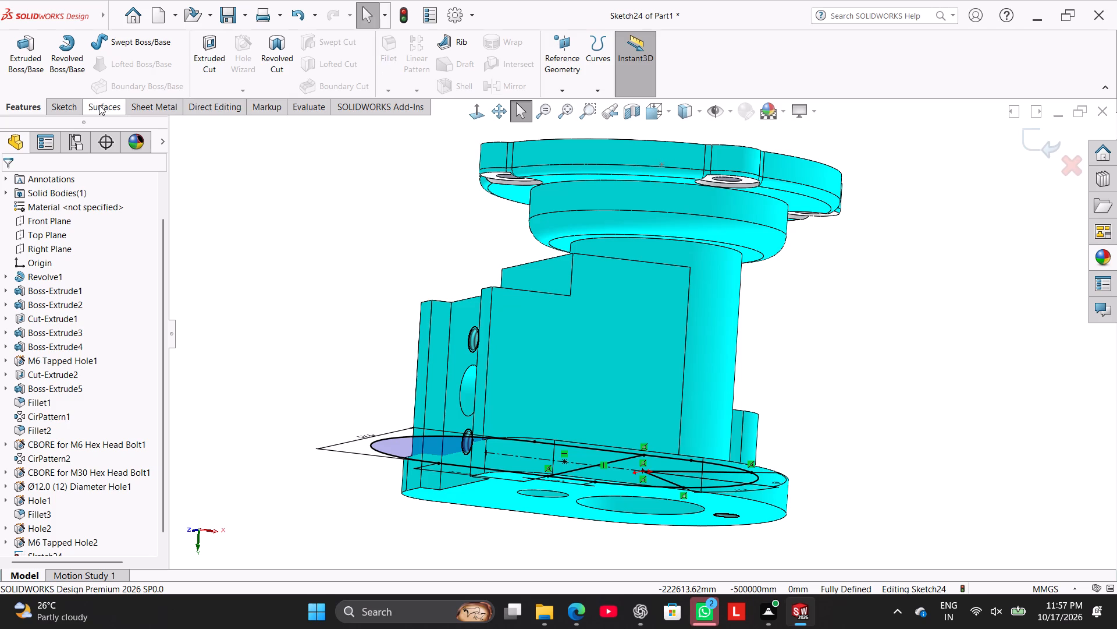
click(77, 104)
click(6, 62)
Start a symmetric 2 mm fillet on the outer edge of the base plate's face that meets the cylinder and arm.
click(26, 109)
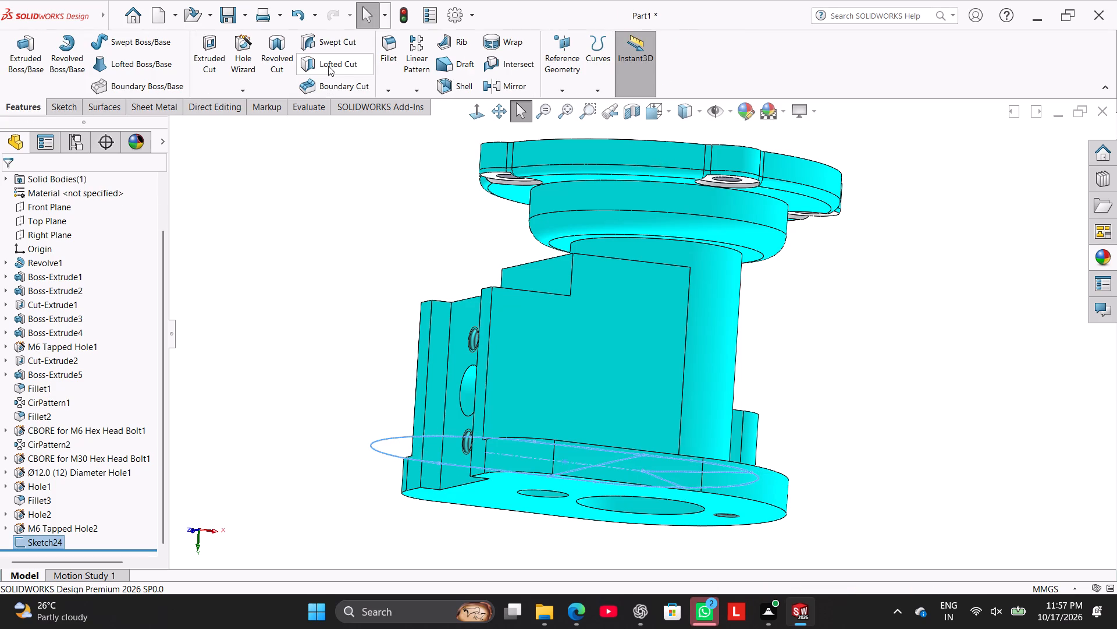
click(392, 55)
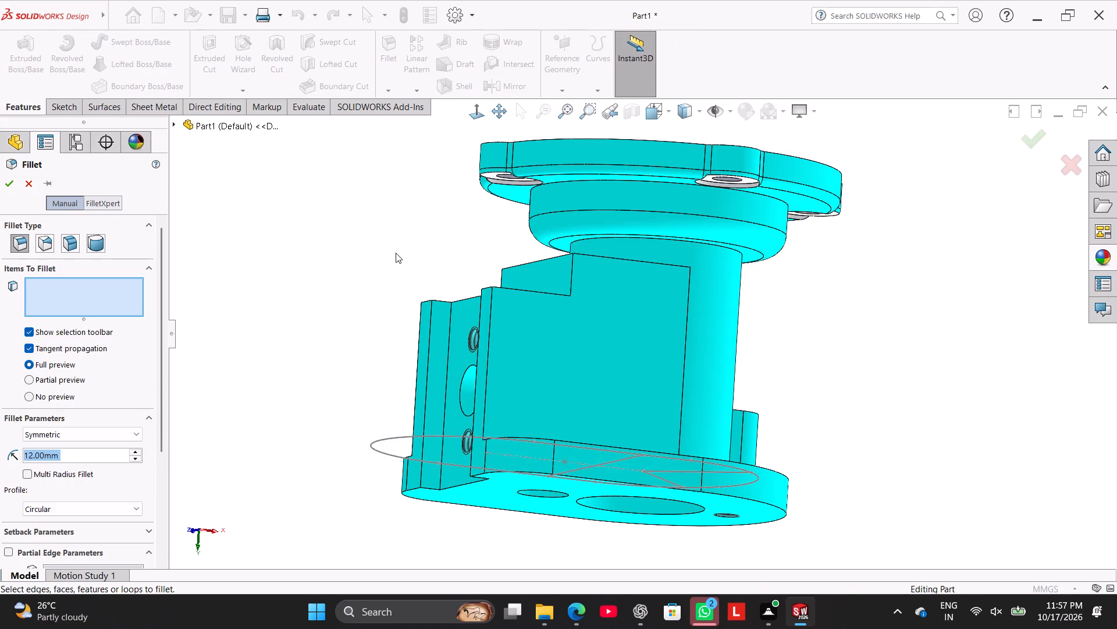
middle_drag(400, 242, 411, 284)
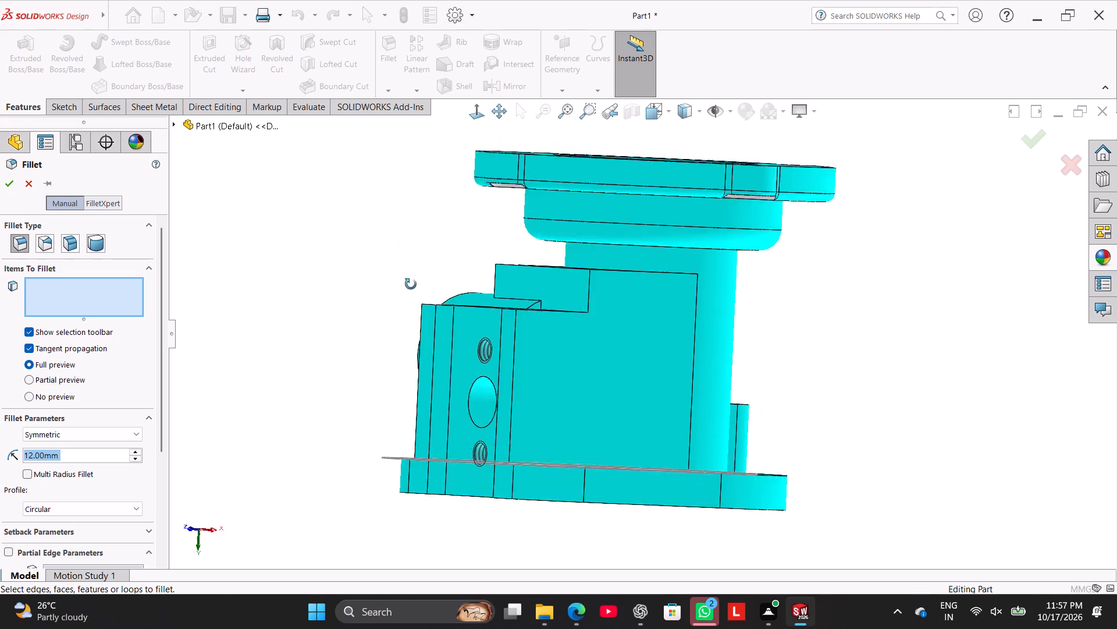
middle_drag(411, 284, 422, 340)
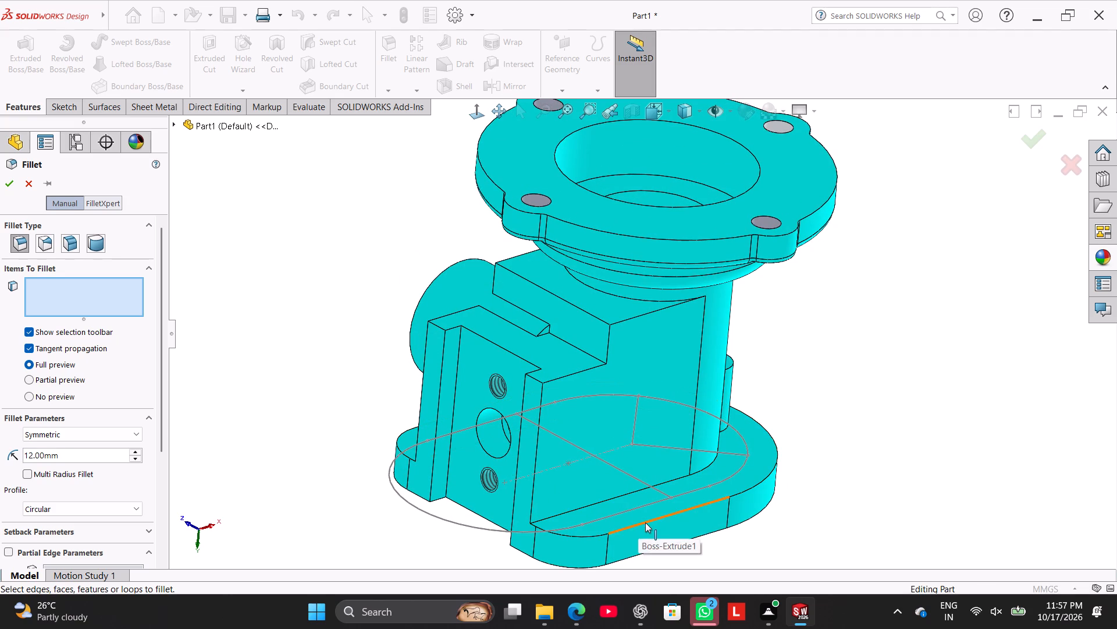
click(645, 522)
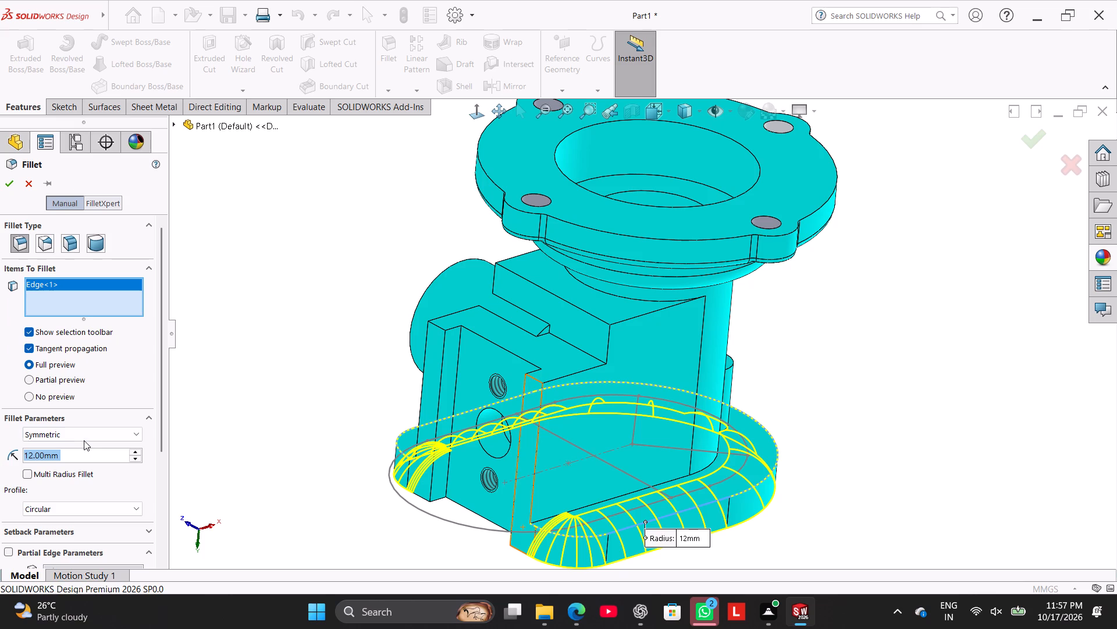
key(2)
key(Return)
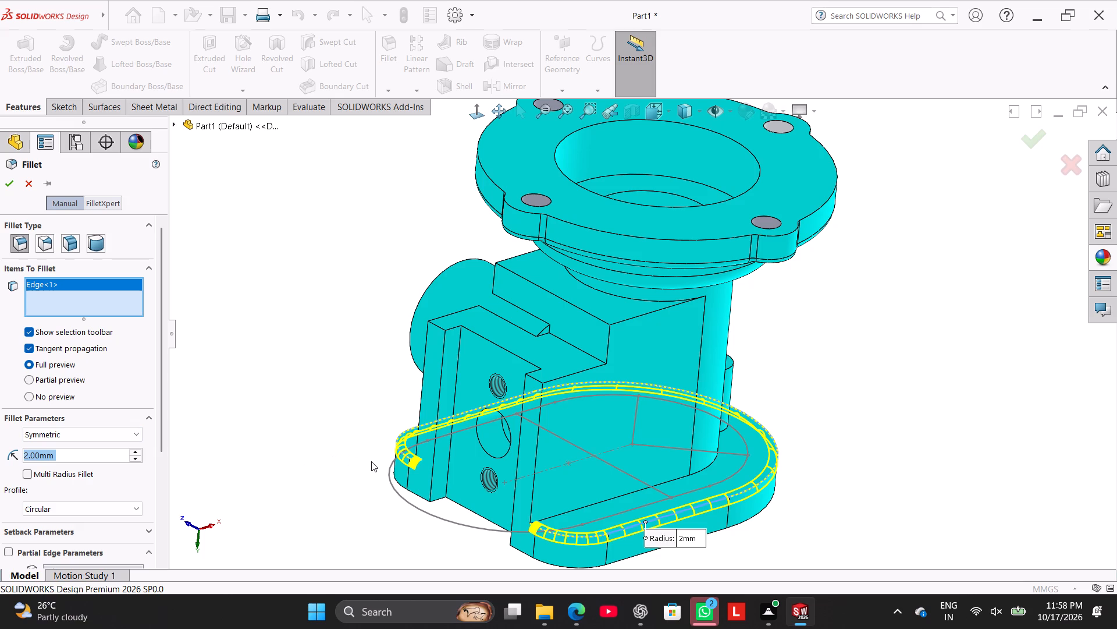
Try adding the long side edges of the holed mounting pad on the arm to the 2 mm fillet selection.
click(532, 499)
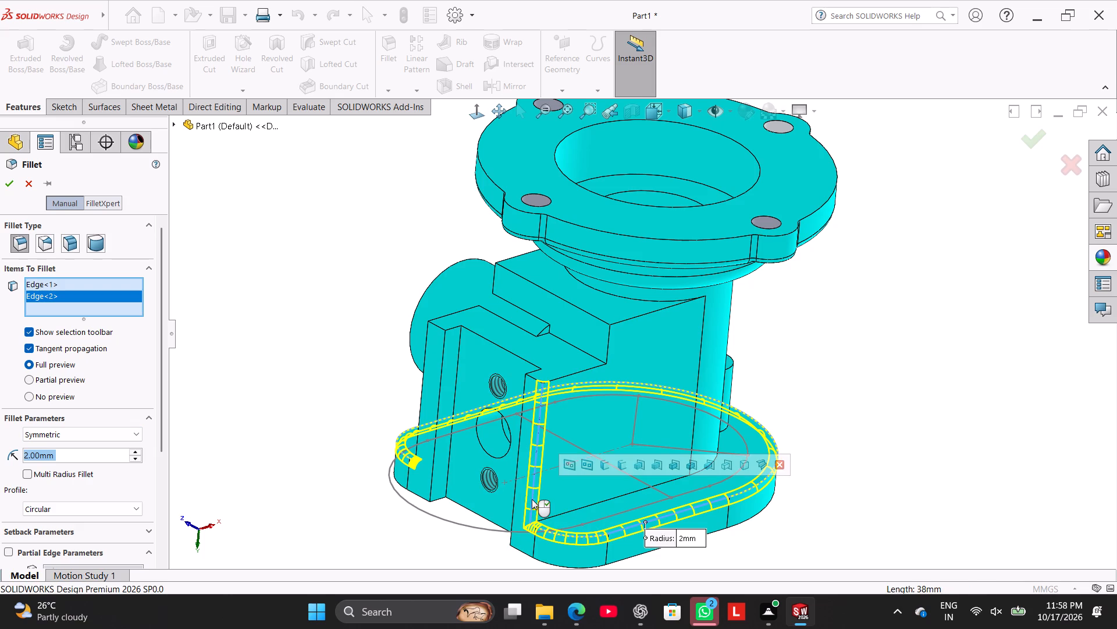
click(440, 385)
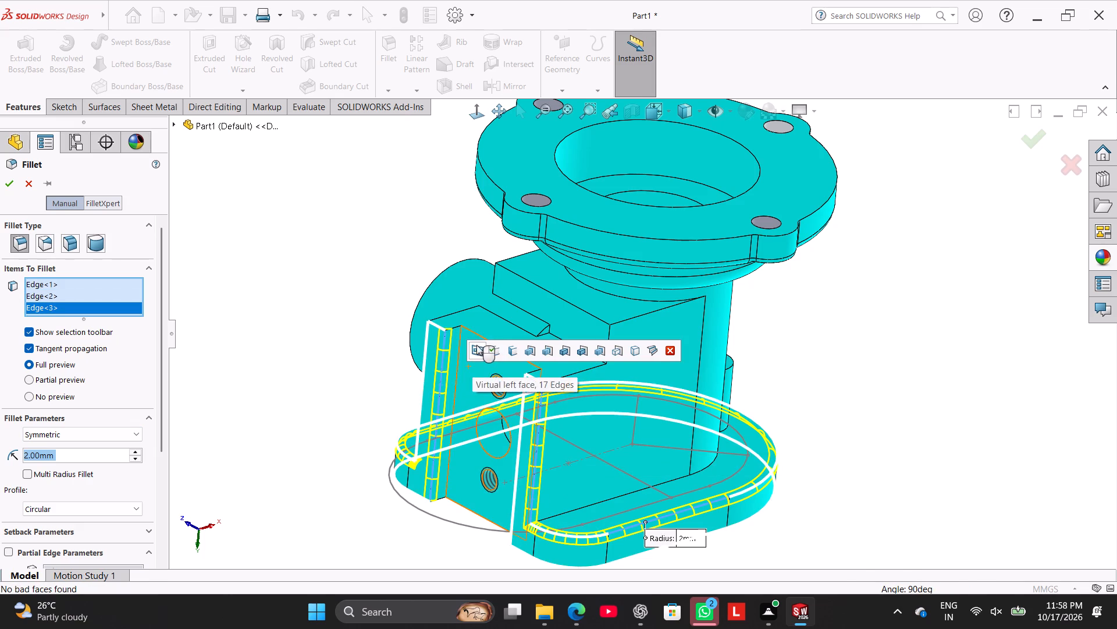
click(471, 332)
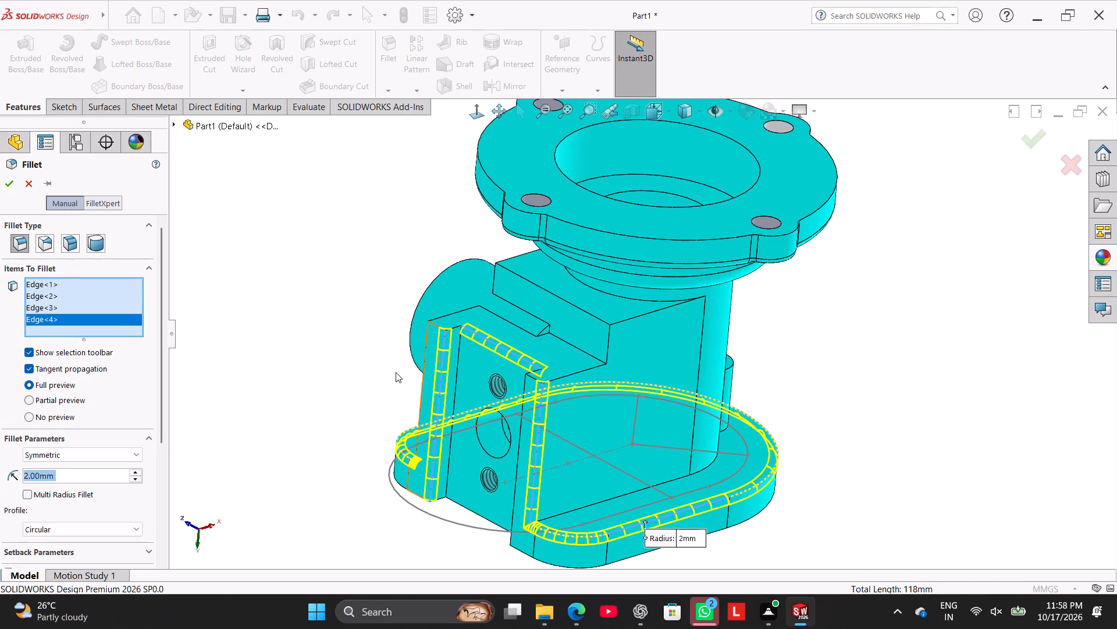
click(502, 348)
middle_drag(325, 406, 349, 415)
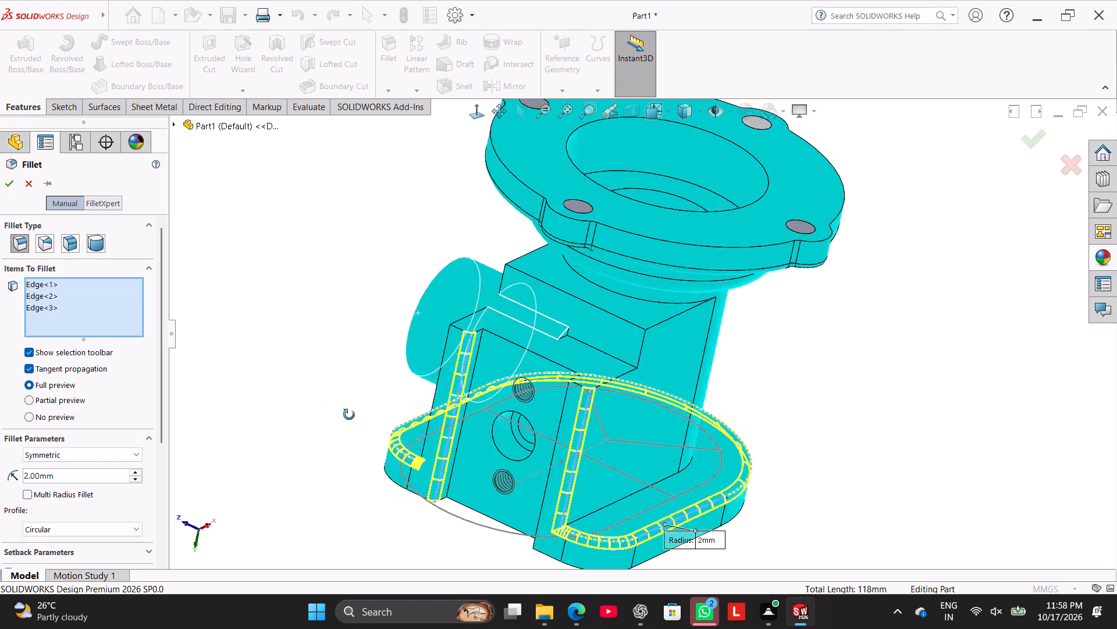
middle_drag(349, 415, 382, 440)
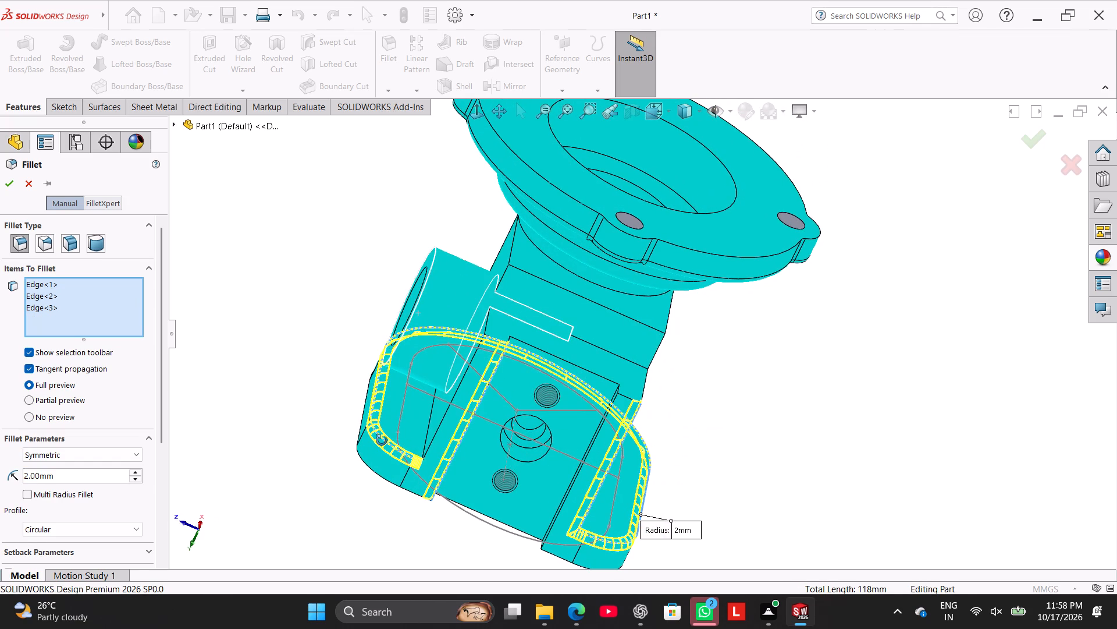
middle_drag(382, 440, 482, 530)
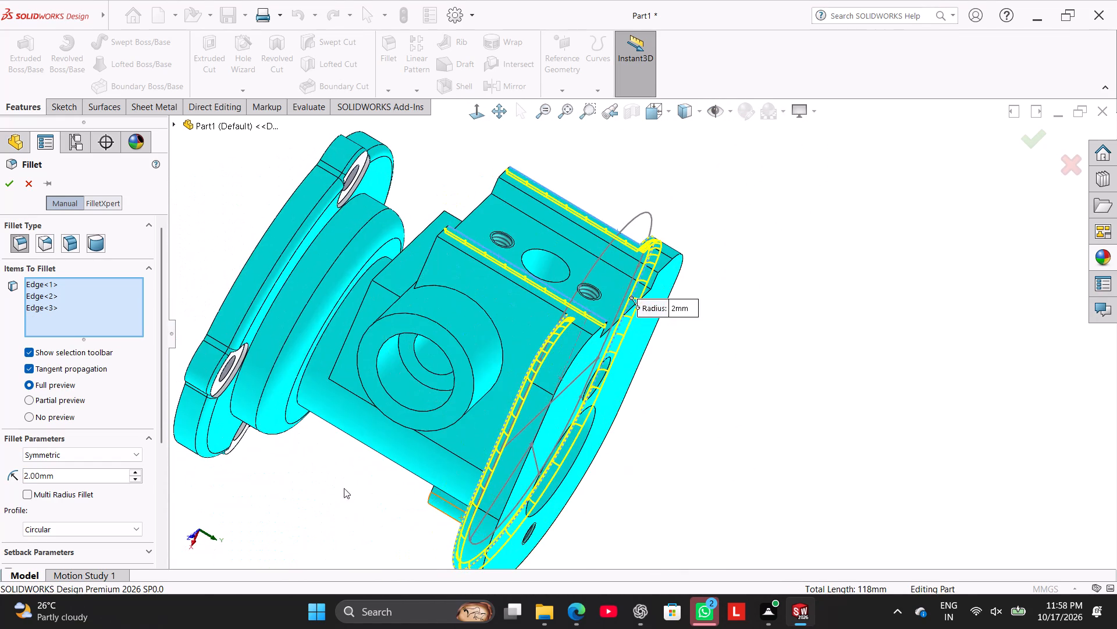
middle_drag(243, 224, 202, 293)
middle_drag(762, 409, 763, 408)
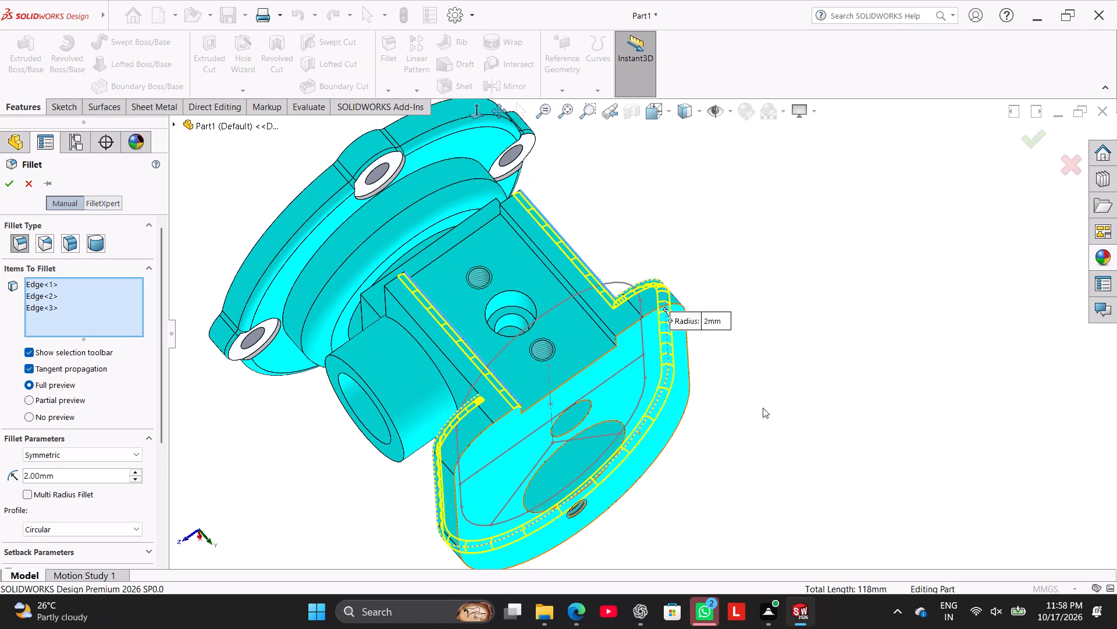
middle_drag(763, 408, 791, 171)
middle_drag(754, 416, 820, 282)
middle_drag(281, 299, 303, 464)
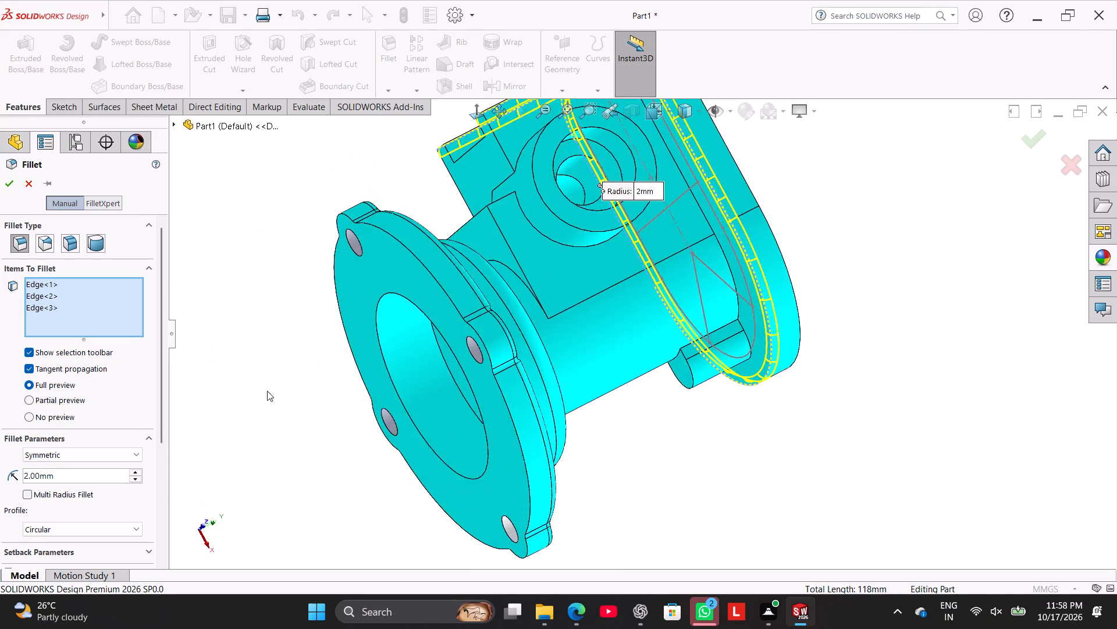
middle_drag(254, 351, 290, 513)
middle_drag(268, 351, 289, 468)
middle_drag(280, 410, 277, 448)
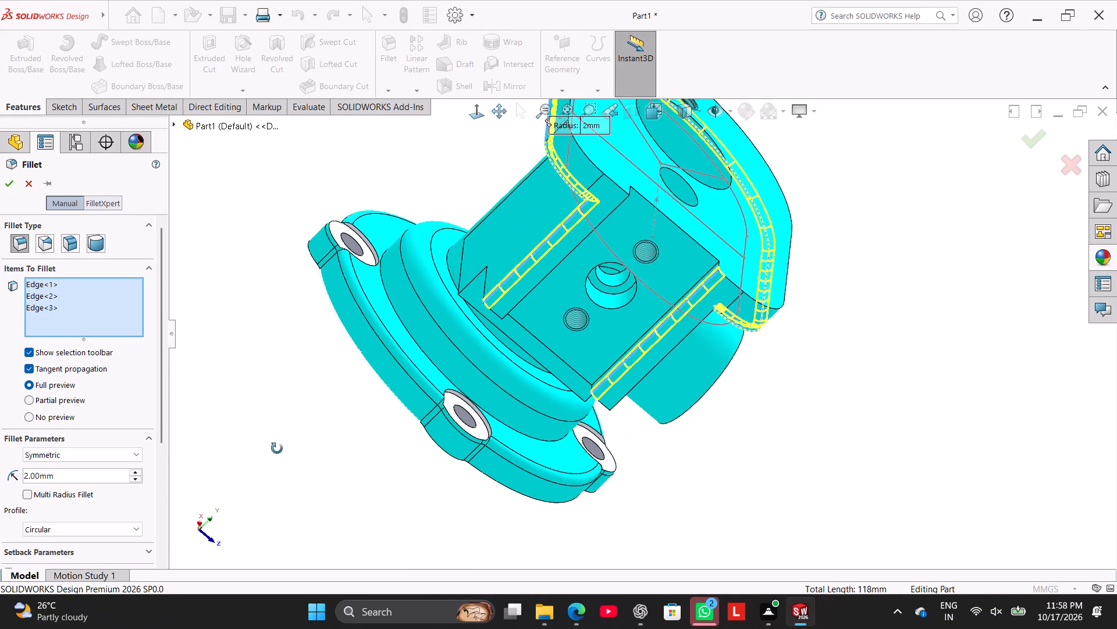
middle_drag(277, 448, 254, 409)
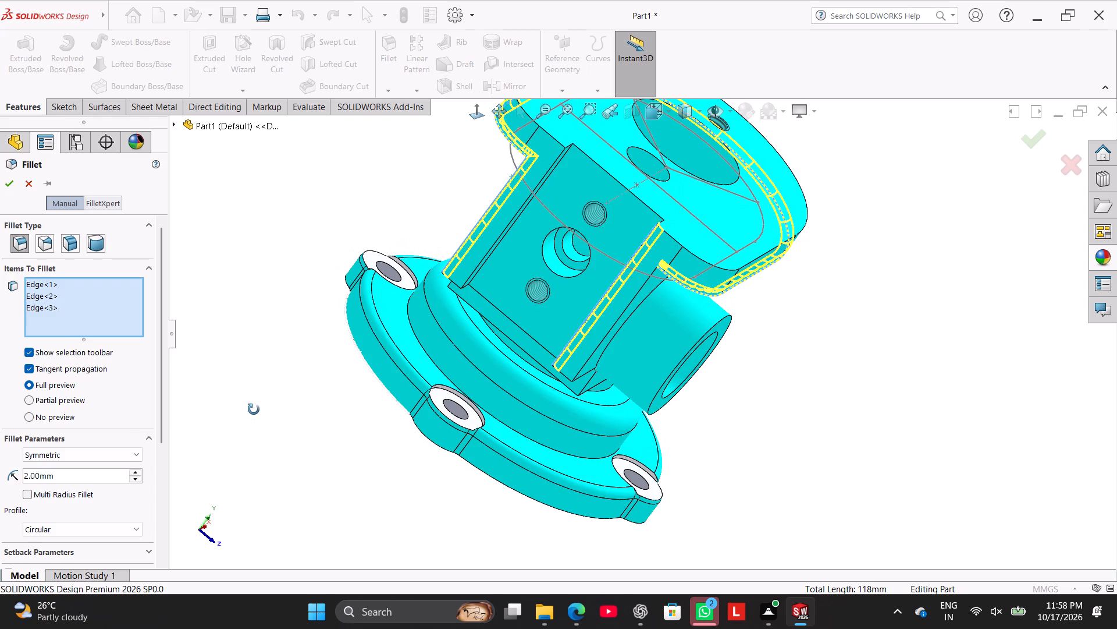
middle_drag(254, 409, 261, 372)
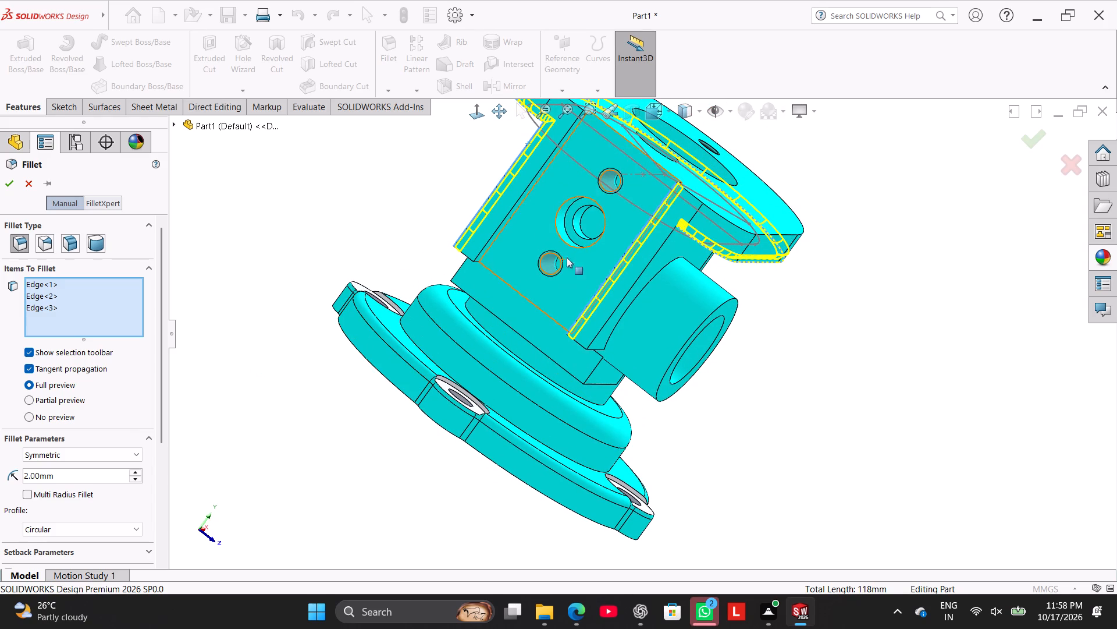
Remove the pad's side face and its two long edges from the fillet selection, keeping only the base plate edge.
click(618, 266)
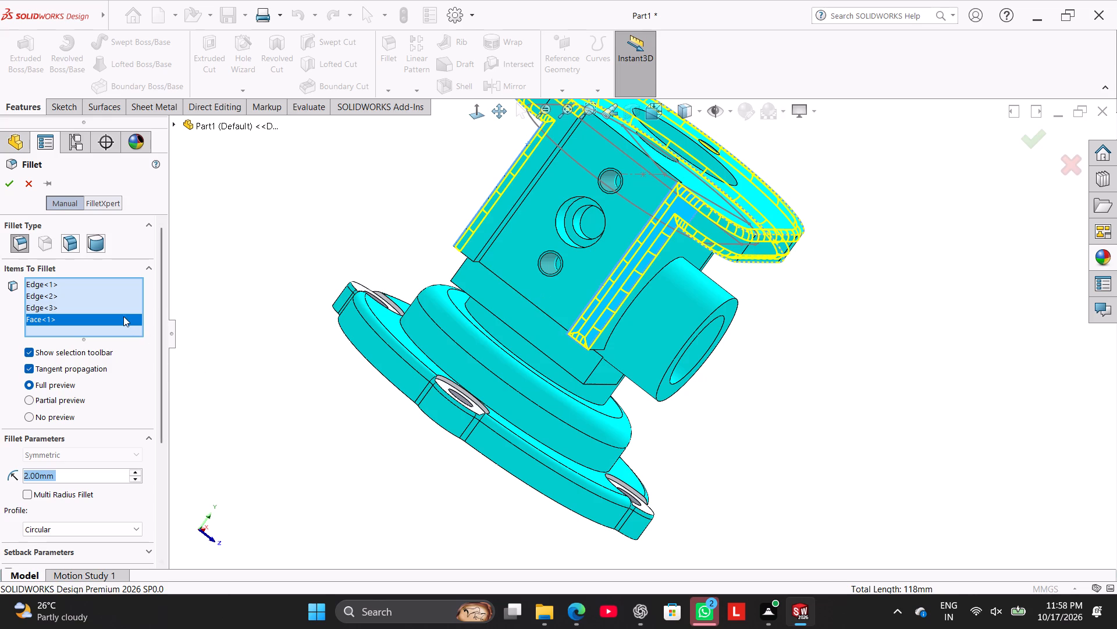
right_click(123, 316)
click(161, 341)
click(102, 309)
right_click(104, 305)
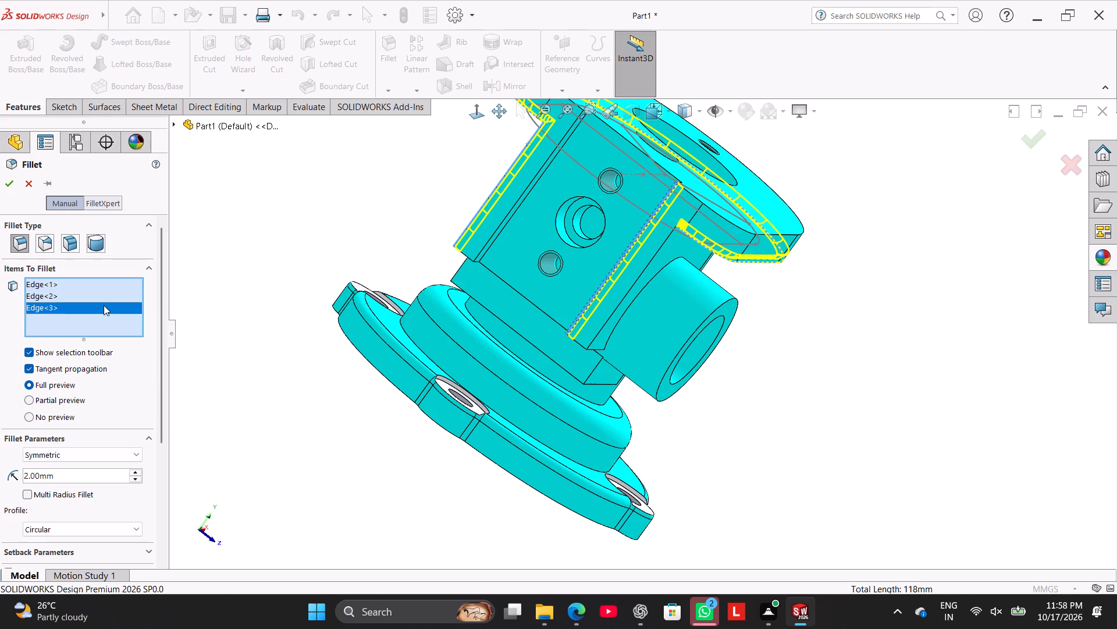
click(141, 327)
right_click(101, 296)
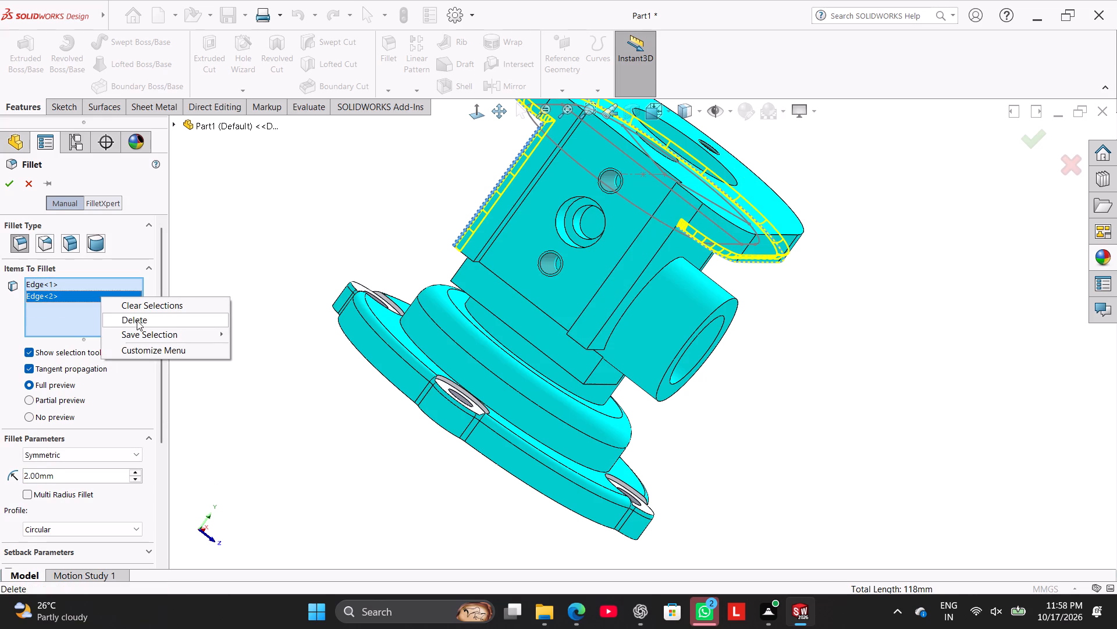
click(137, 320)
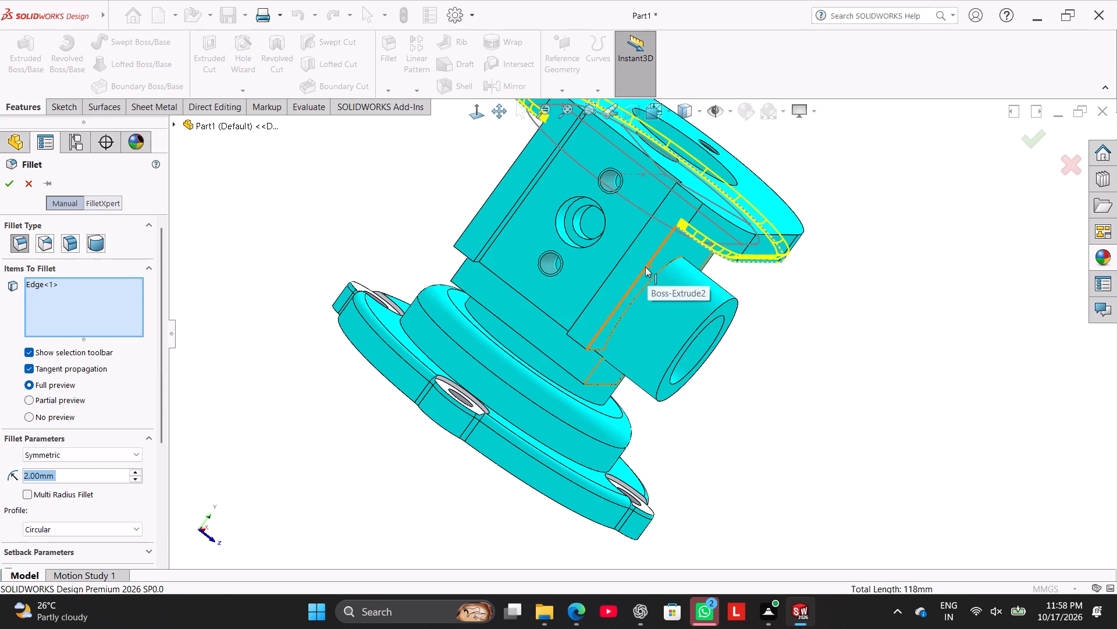
Add the long edges and short end edges on both sides of the holed pad and apply the symmetric 2 mm fillet.
click(645, 267)
click(487, 202)
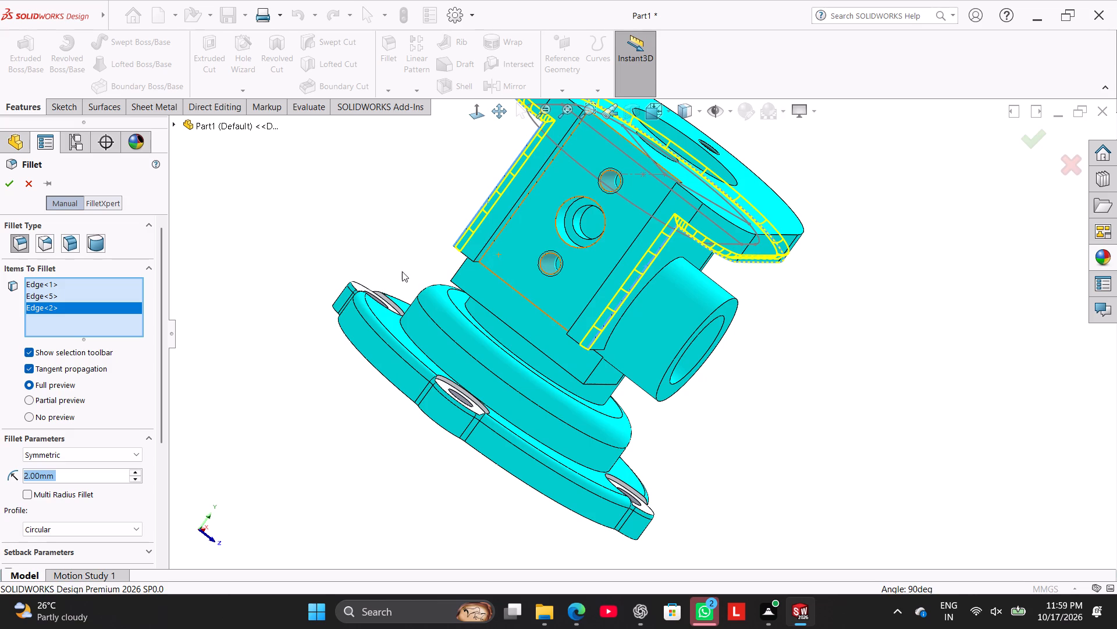
middle_drag(372, 243, 385, 263)
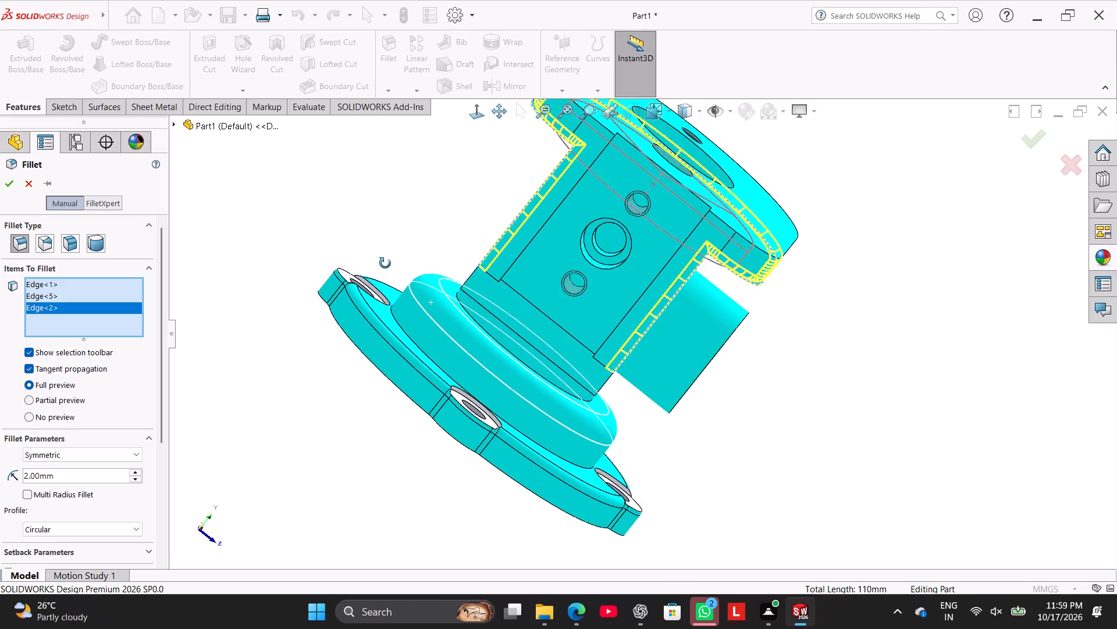
middle_drag(385, 263, 387, 258)
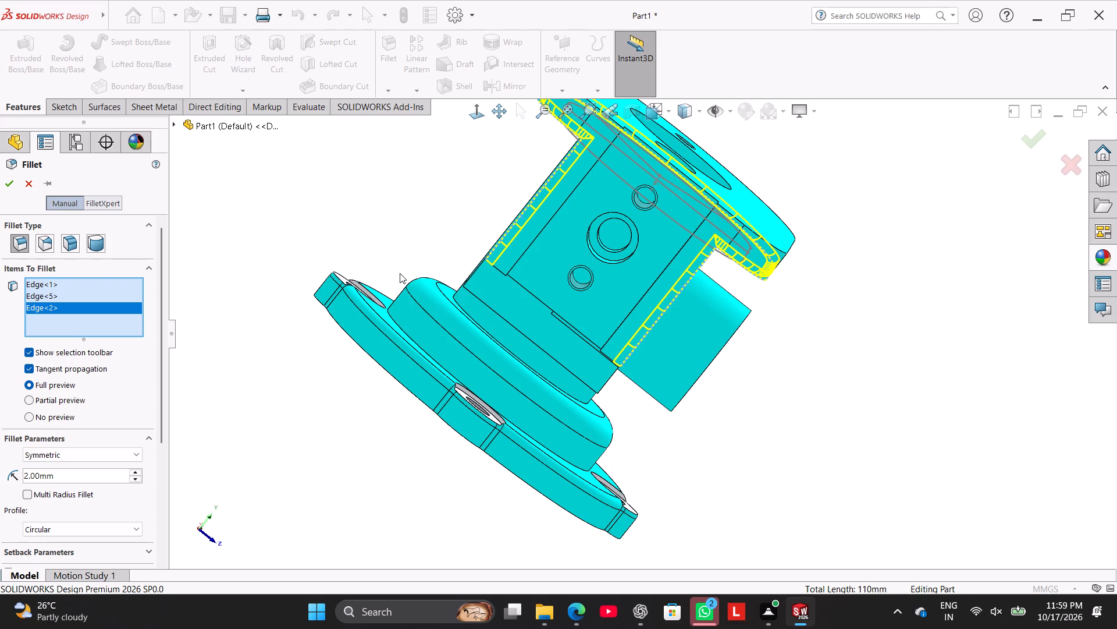
click(494, 265)
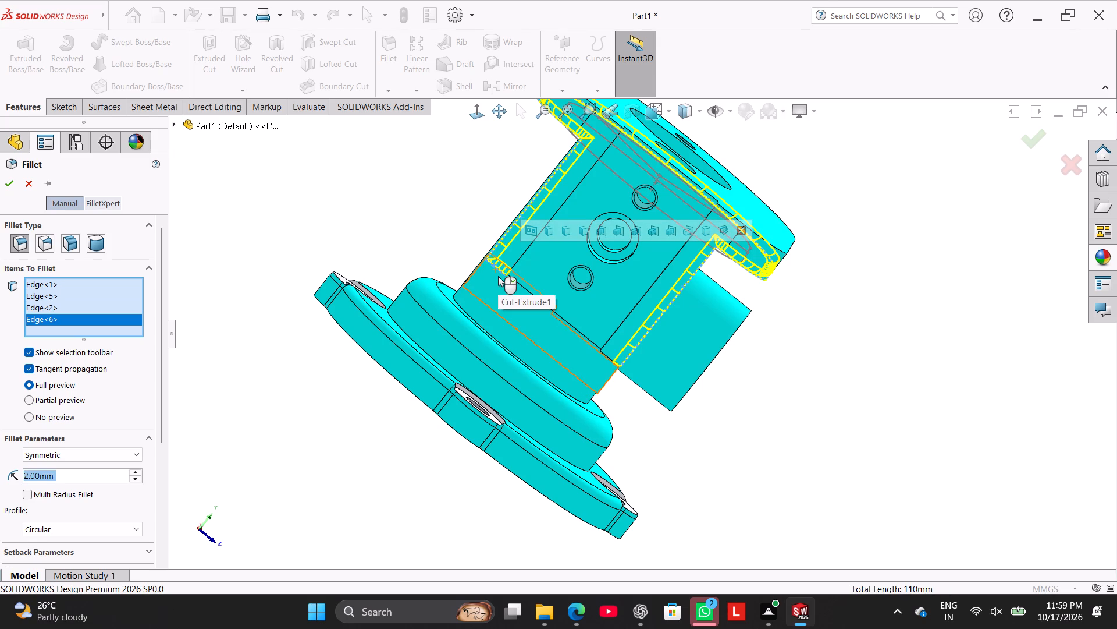
click(607, 358)
middle_drag(458, 243, 479, 299)
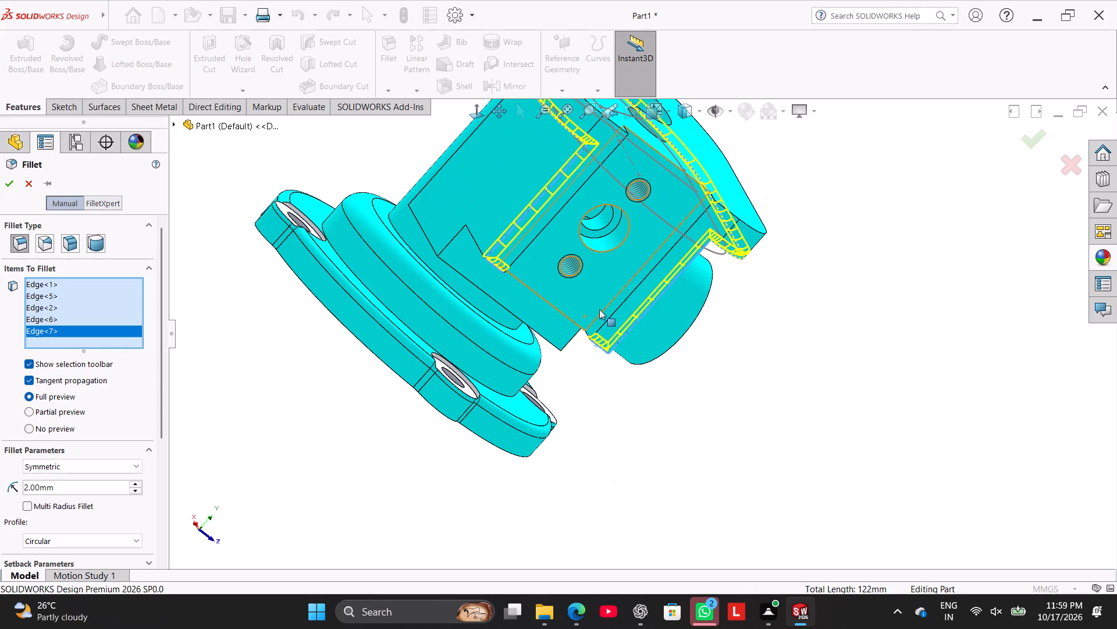
click(617, 308)
click(523, 249)
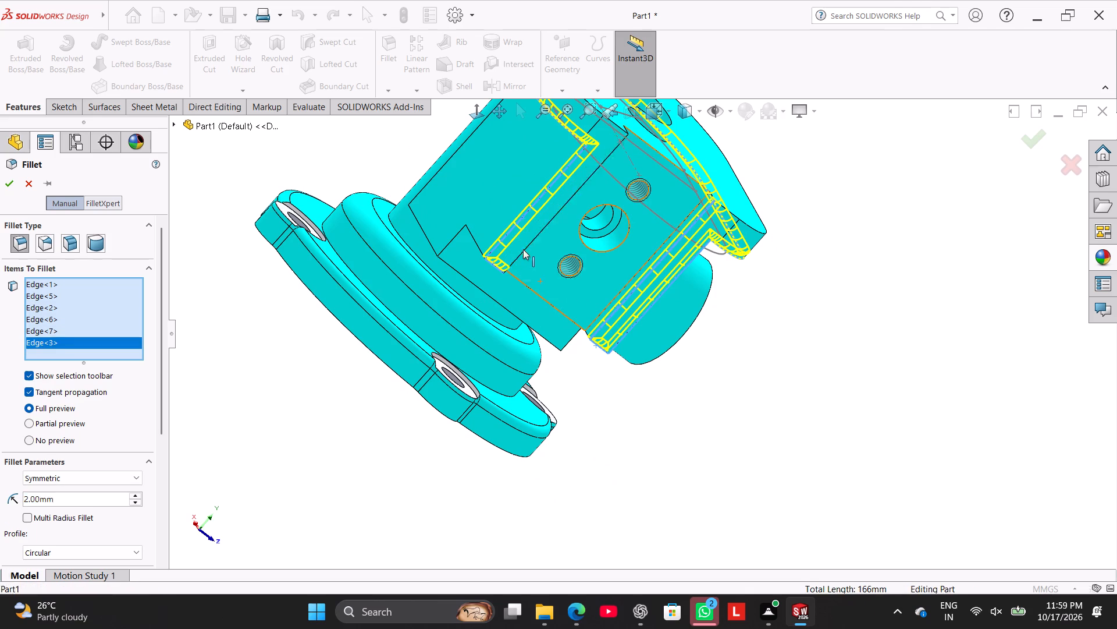
click(10, 182)
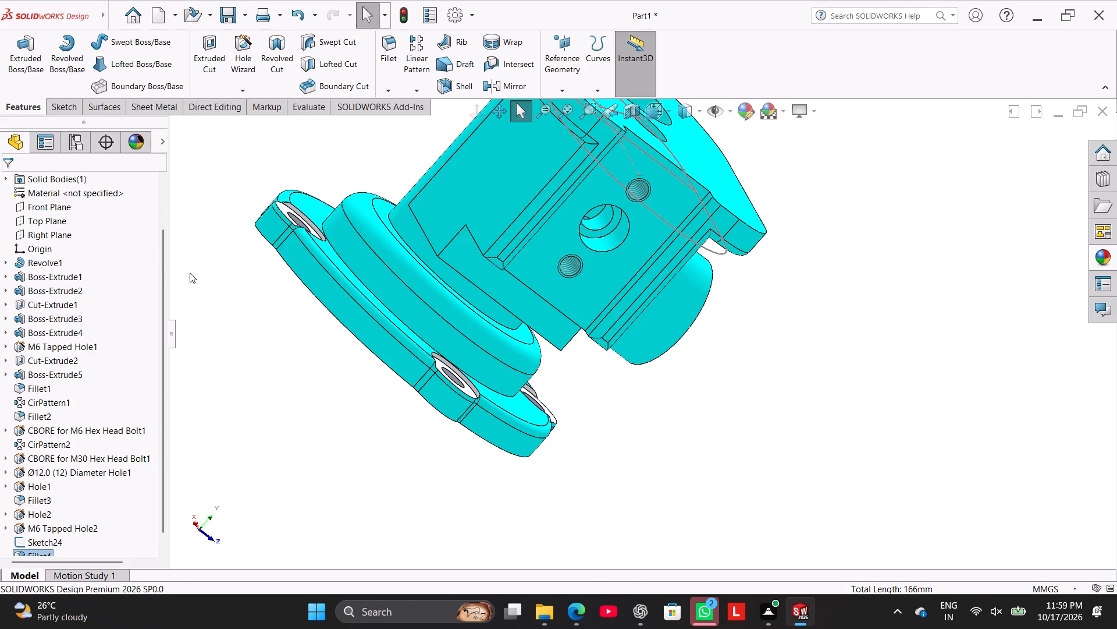
Edit the new fillet to include the pad's front end edge and the arm's adjacent end edge facing the flange.
right_click(42, 550)
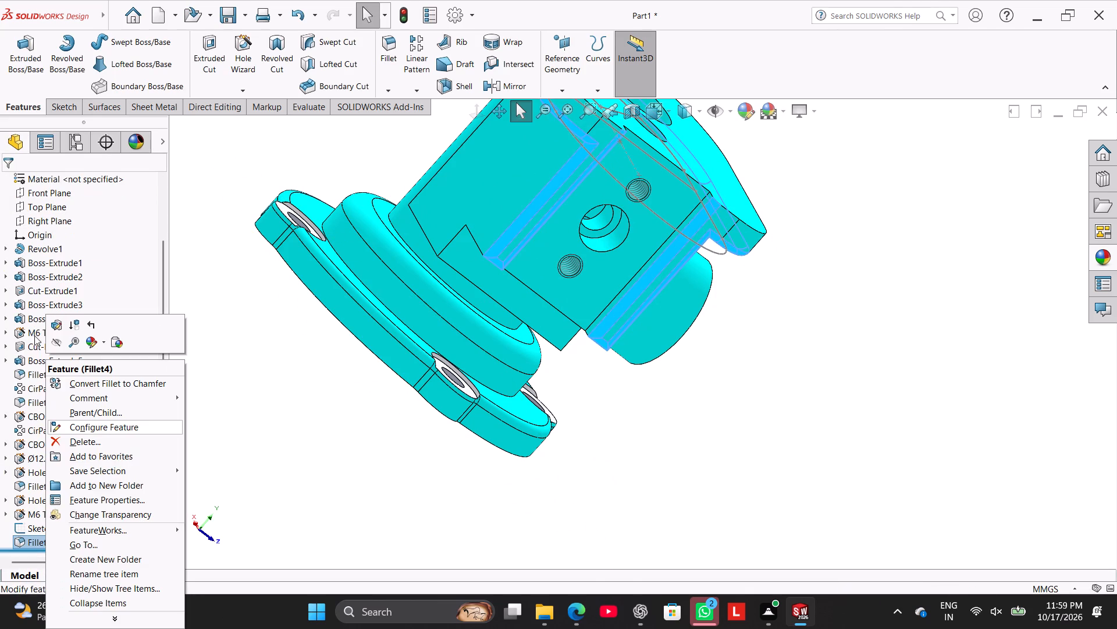
click(56, 327)
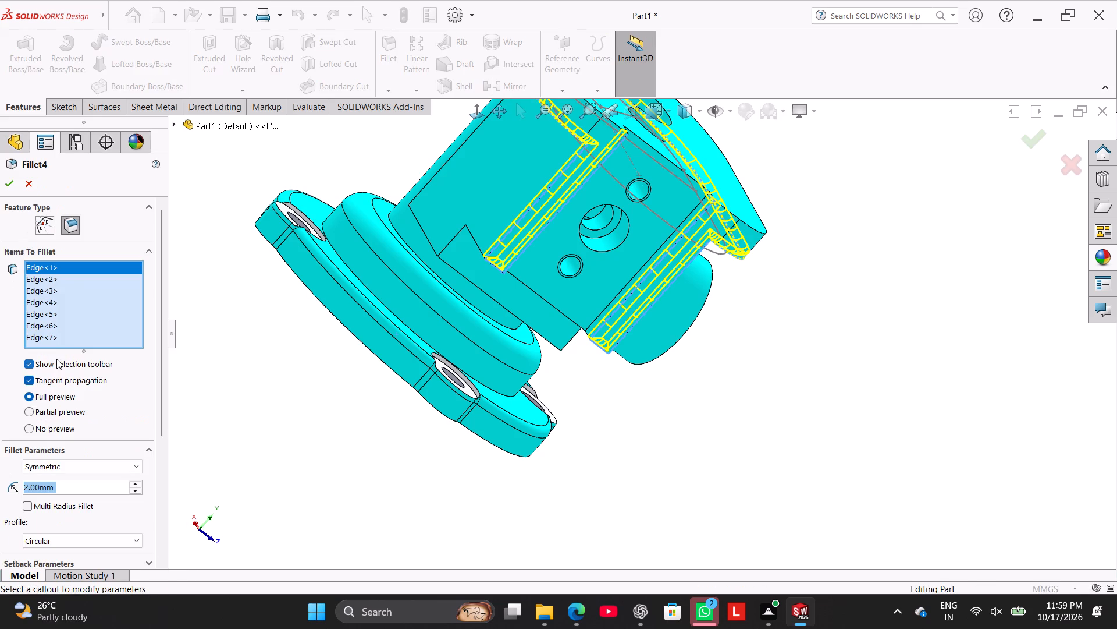
click(534, 292)
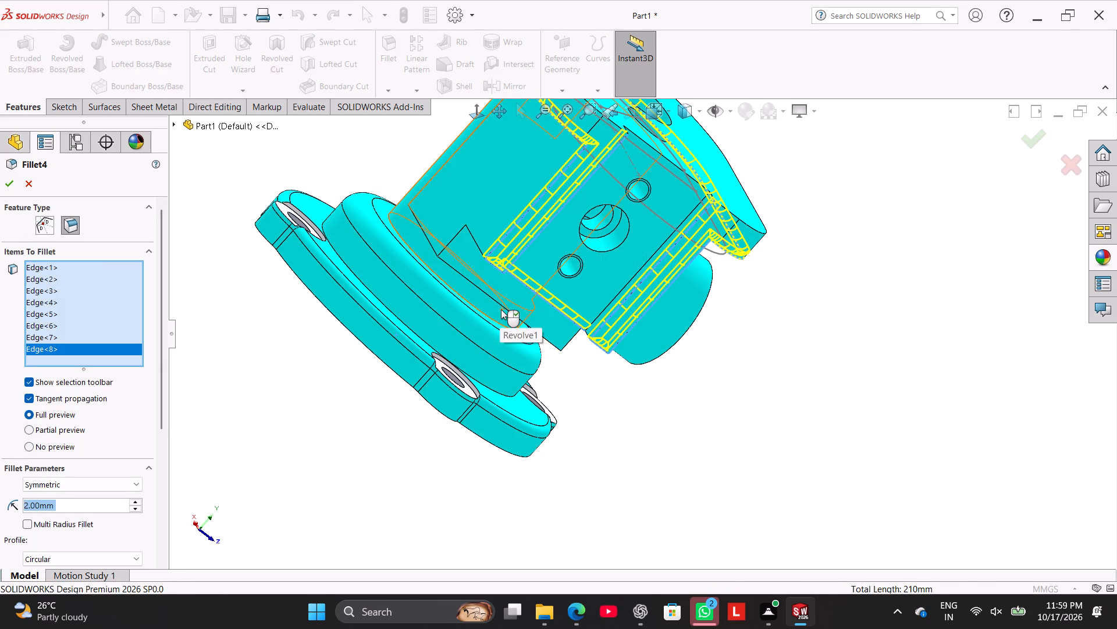
click(508, 309)
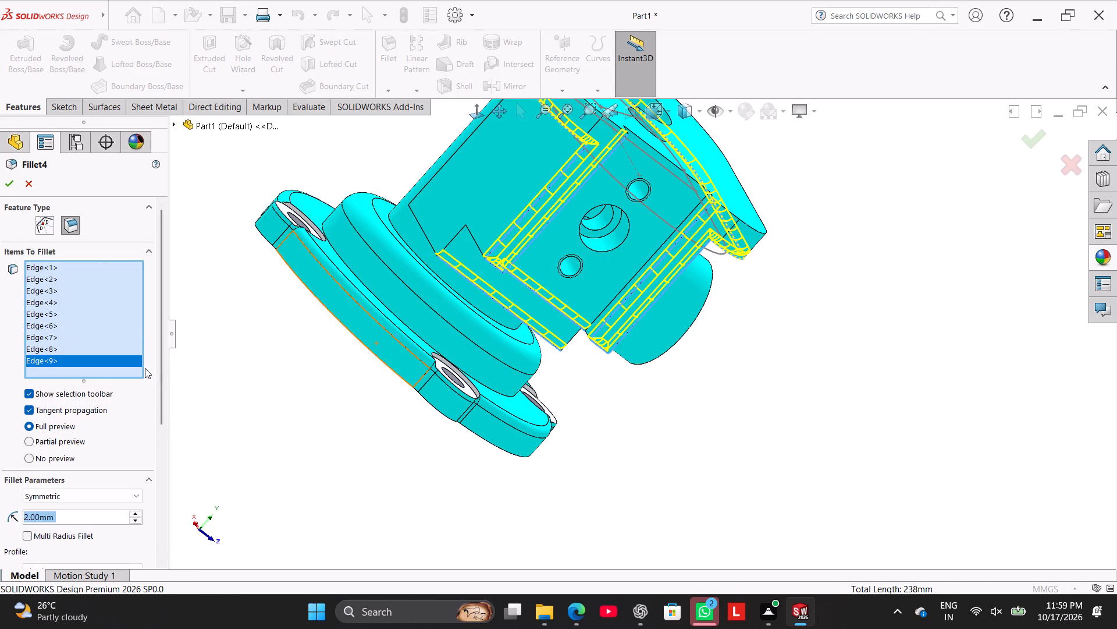
click(8, 185)
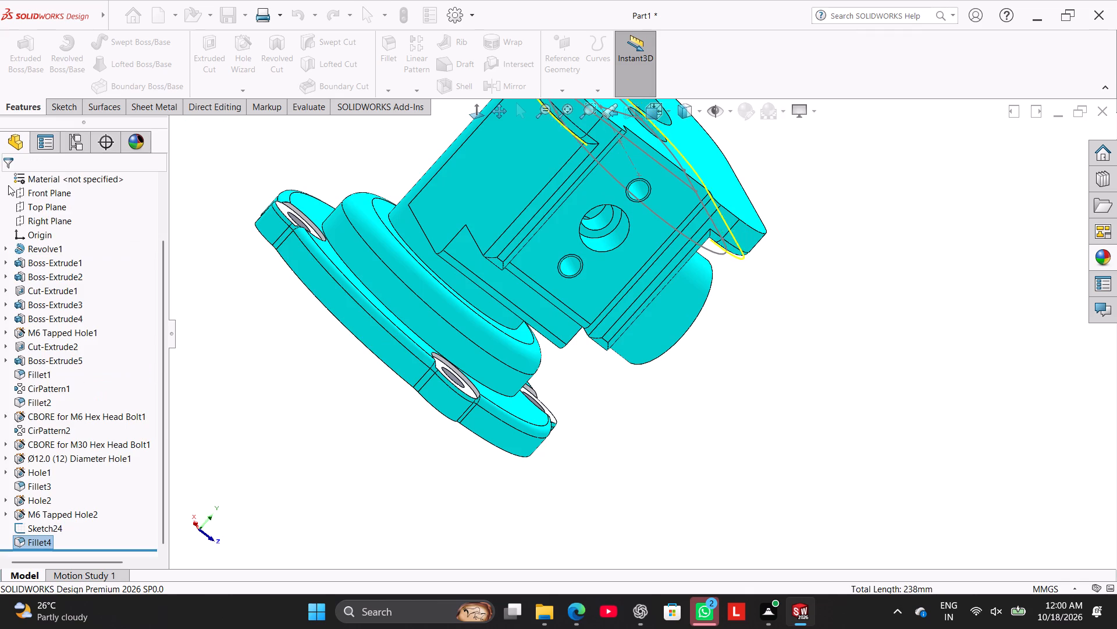
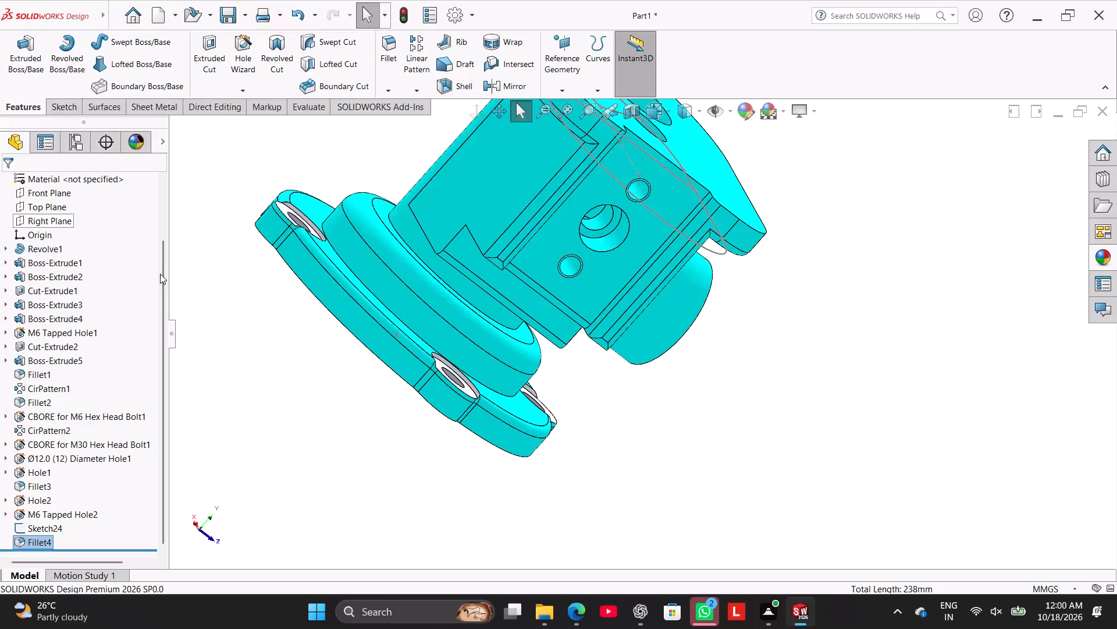
Start a counterbore hole with the Hole Wizard using the GB standard, Hex head bolts GB/T5782-2000 type and size M6.
middle_drag(602, 374, 554, 285)
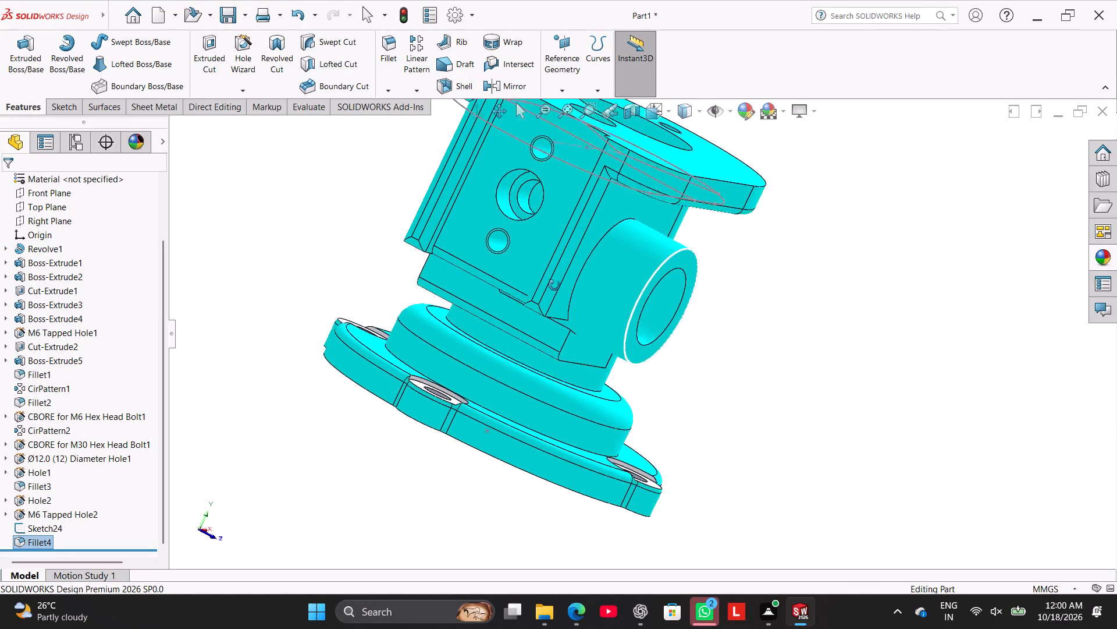
middle_drag(554, 285, 557, 294)
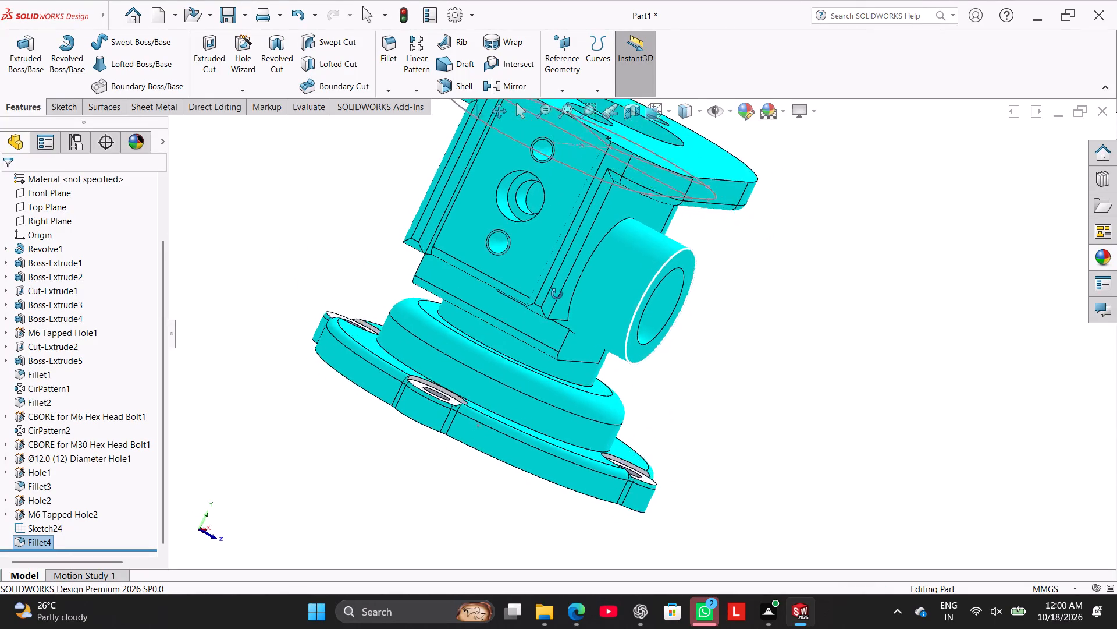
middle_drag(557, 294, 554, 315)
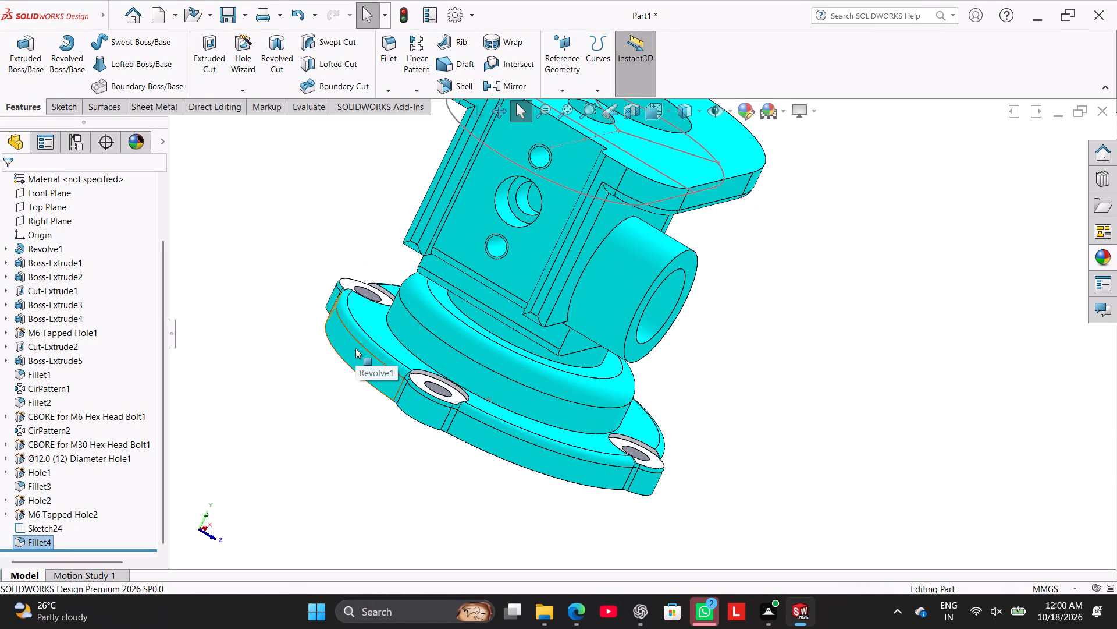
click(246, 58)
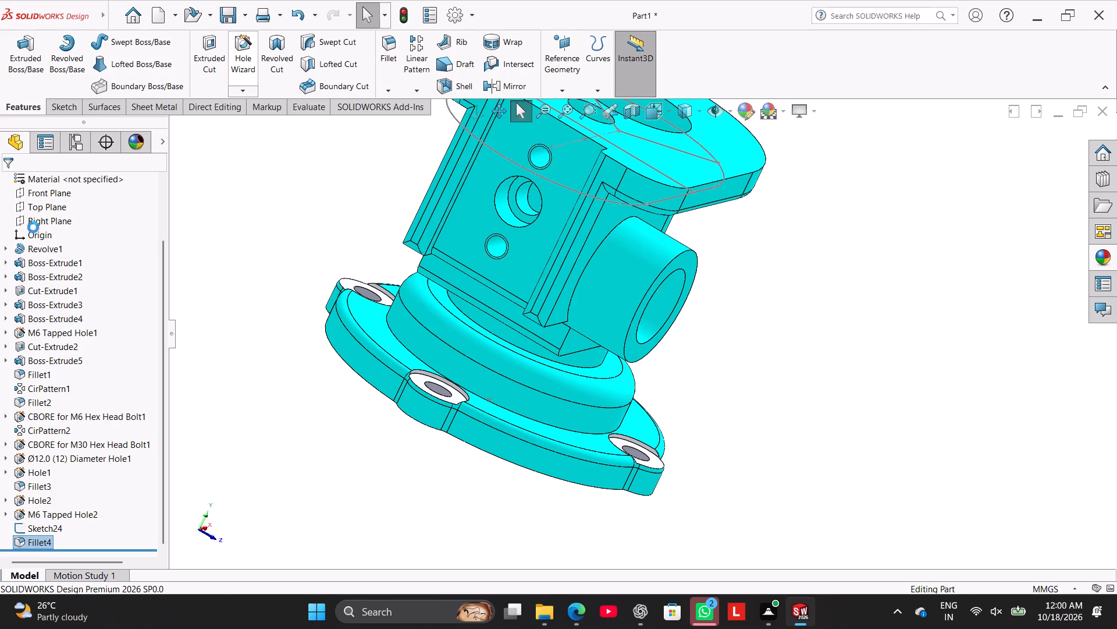
click(23, 306)
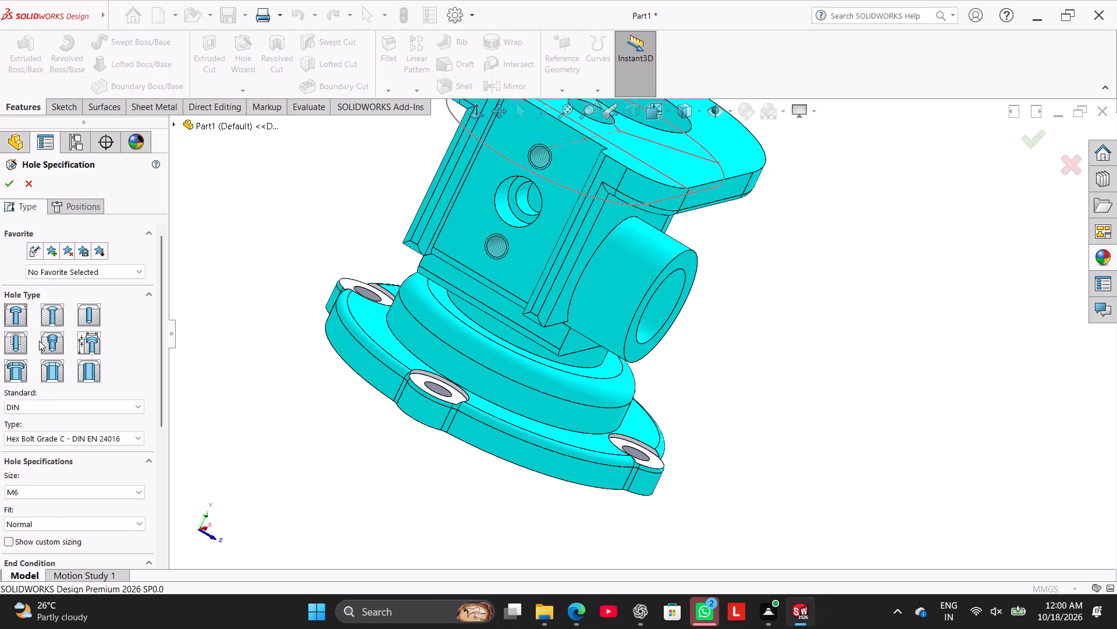
drag(157, 300, 163, 323)
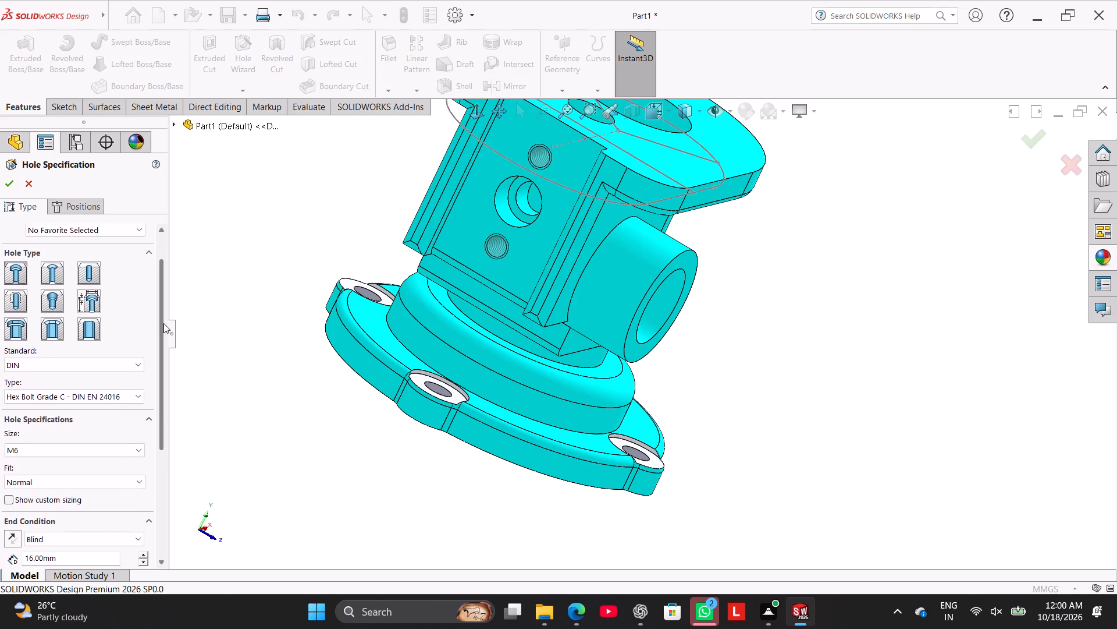
drag(163, 323, 166, 343)
click(133, 354)
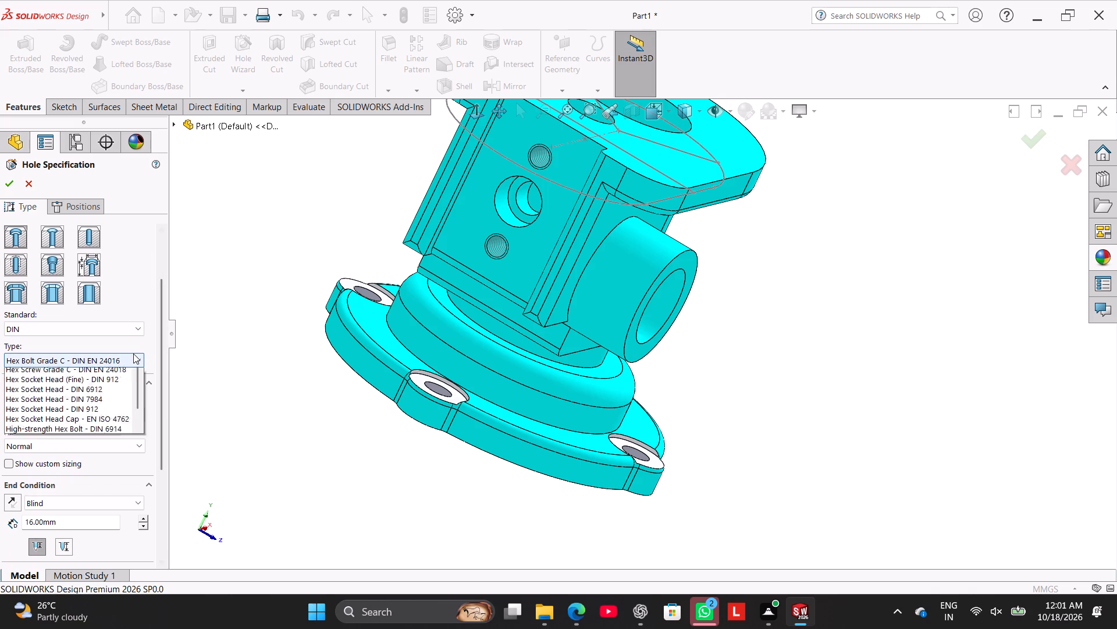
click(130, 334)
click(126, 328)
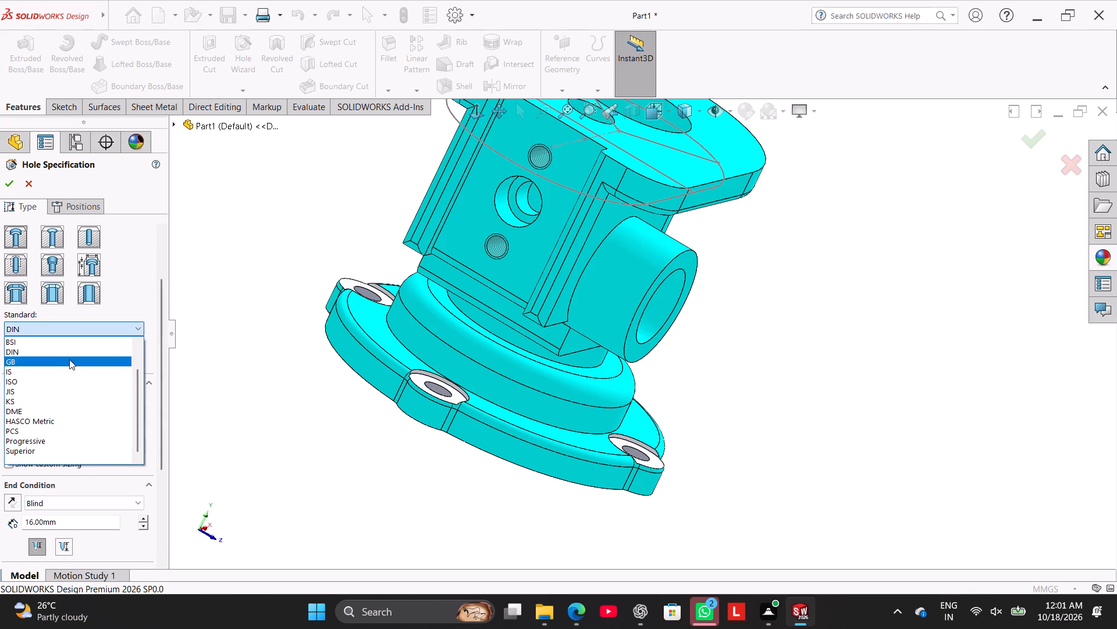
click(69, 360)
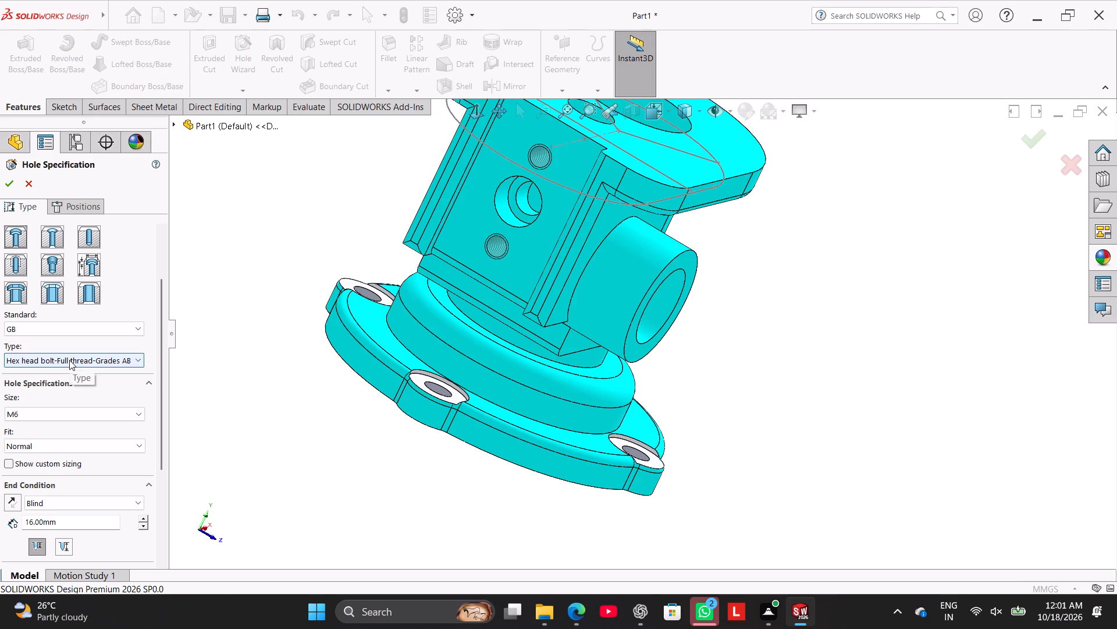
click(70, 360)
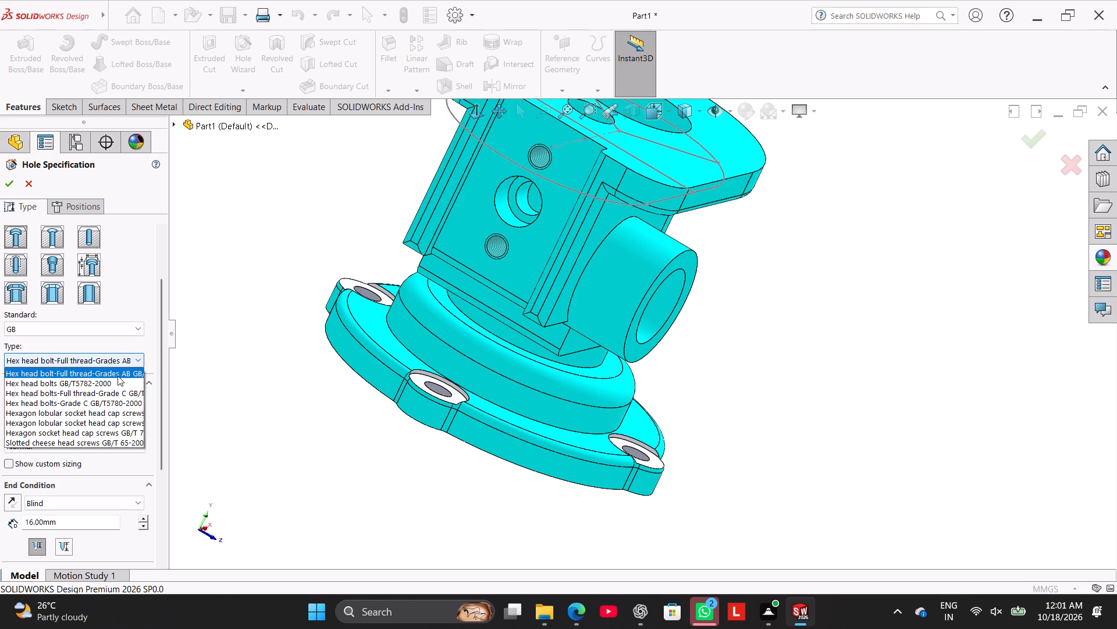
click(118, 379)
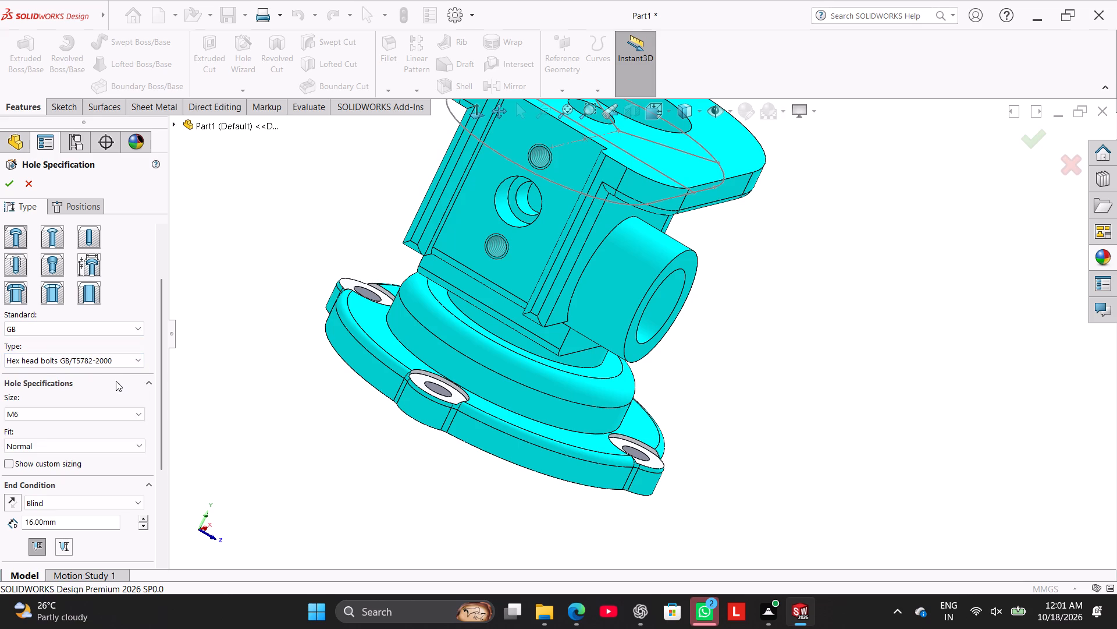
click(108, 416)
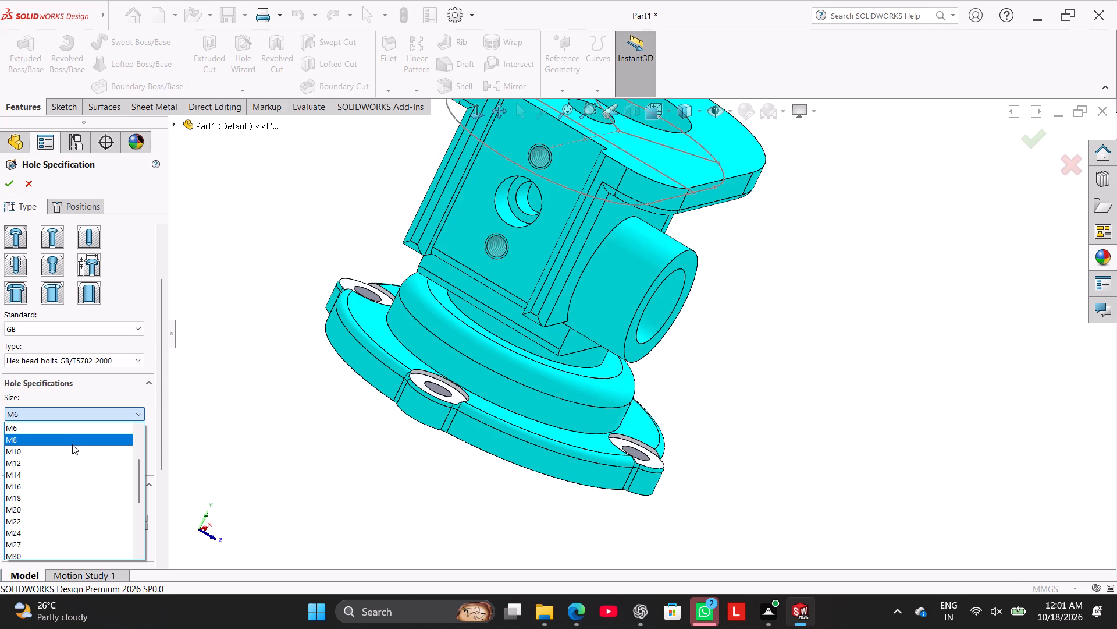
click(55, 431)
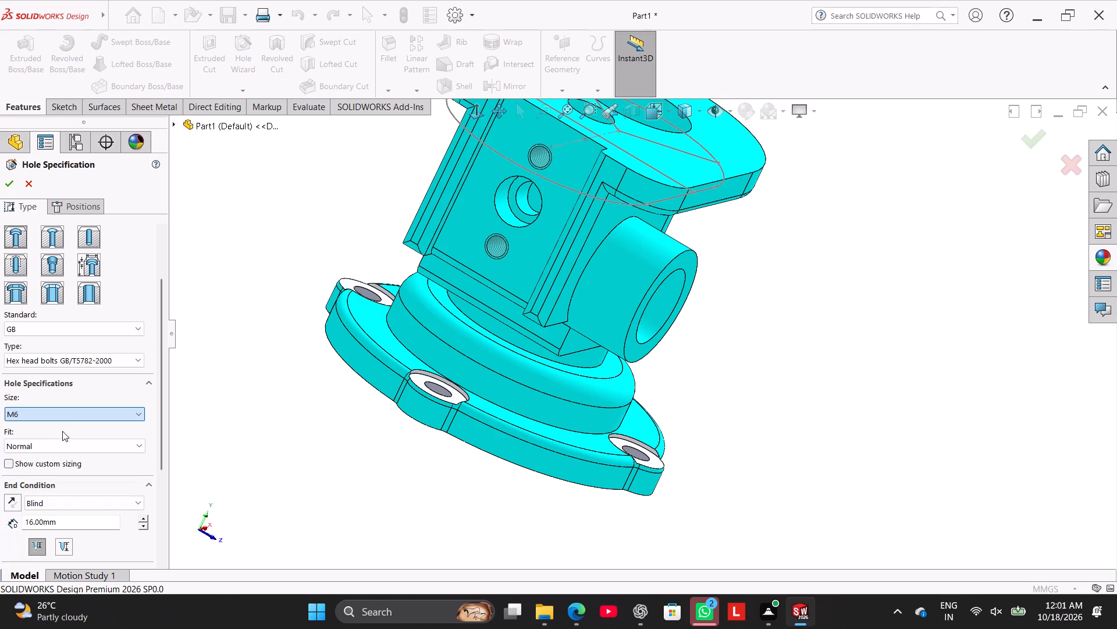
Enable custom sizing for the counterbore hole with a 7 mm through hole, 14 mm counterbore diameter and 1 mm counterbore depth.
drag(166, 428, 166, 506)
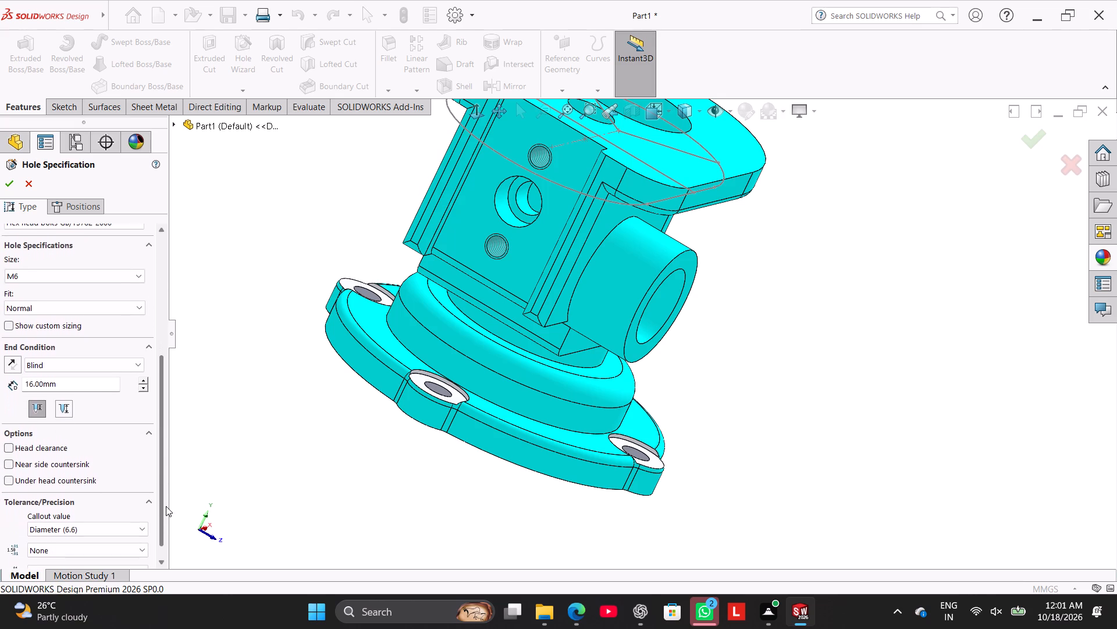
drag(166, 506, 164, 518)
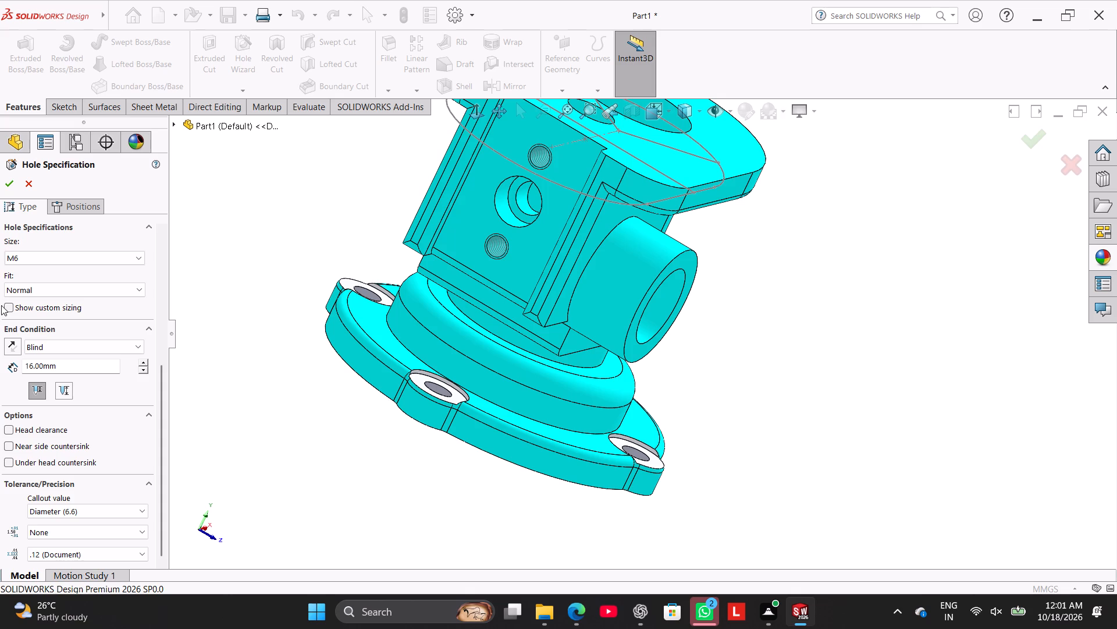
click(9, 310)
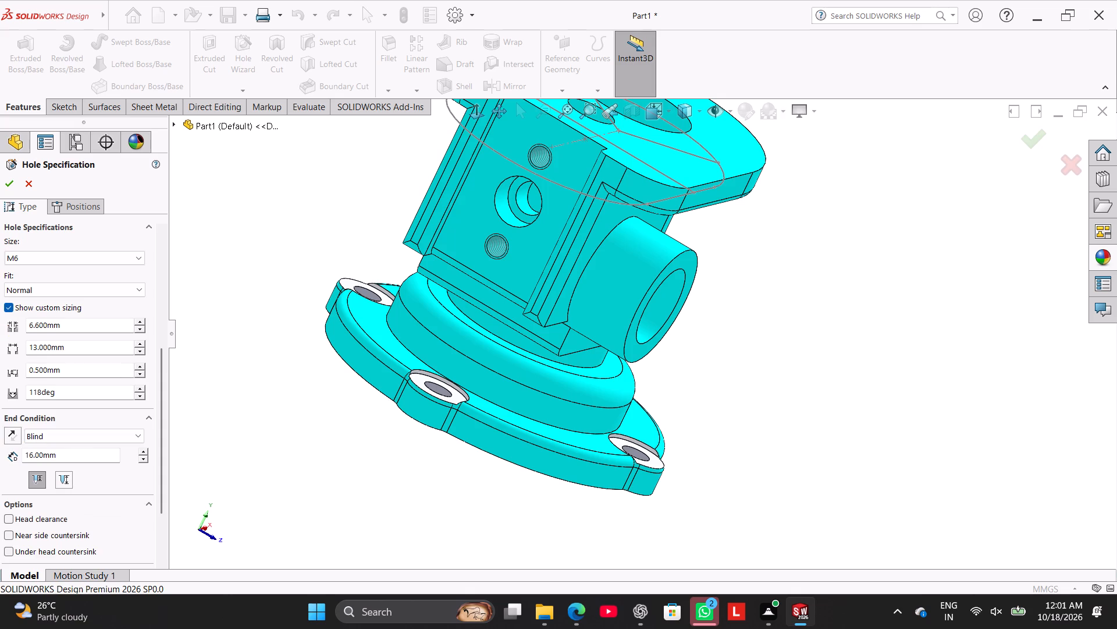
double_click(55, 327)
key(7)
key(Return)
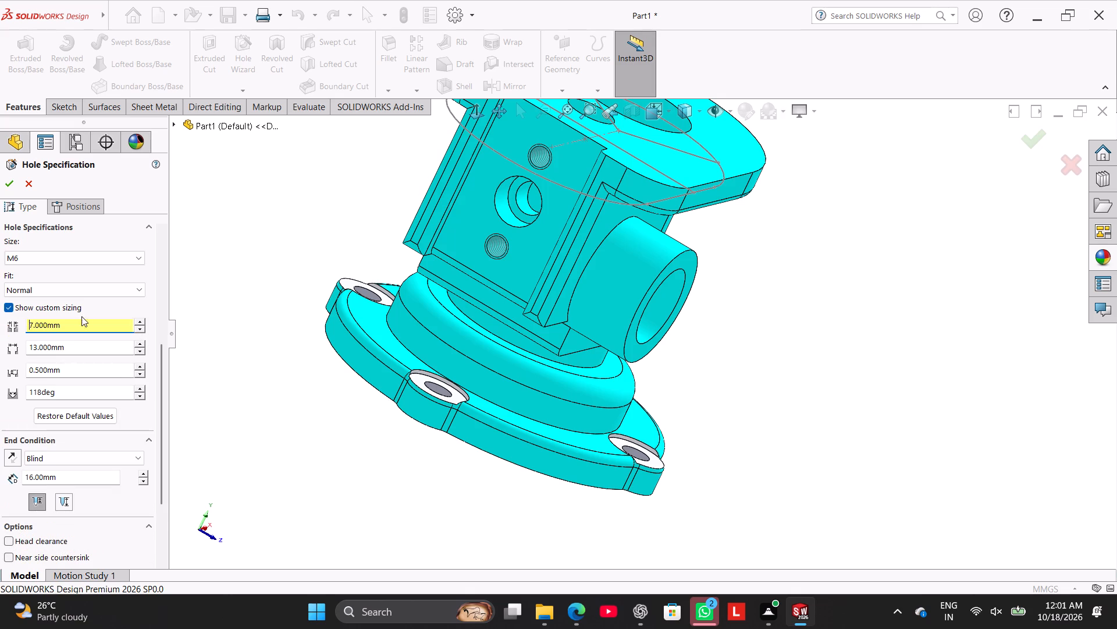
double_click(80, 345)
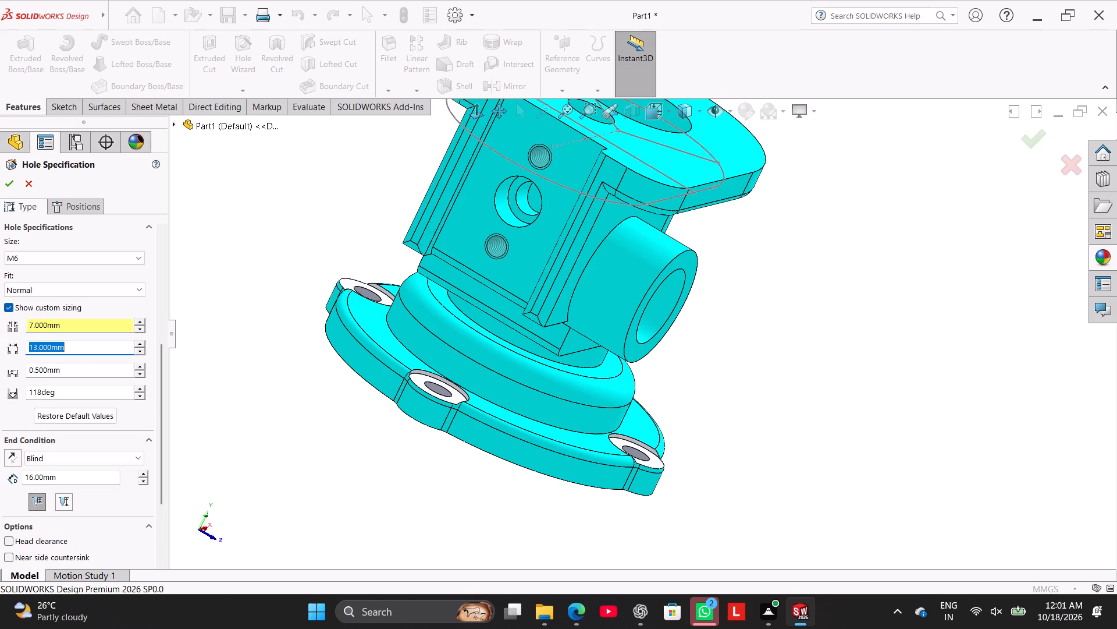
text(14)
key(Return)
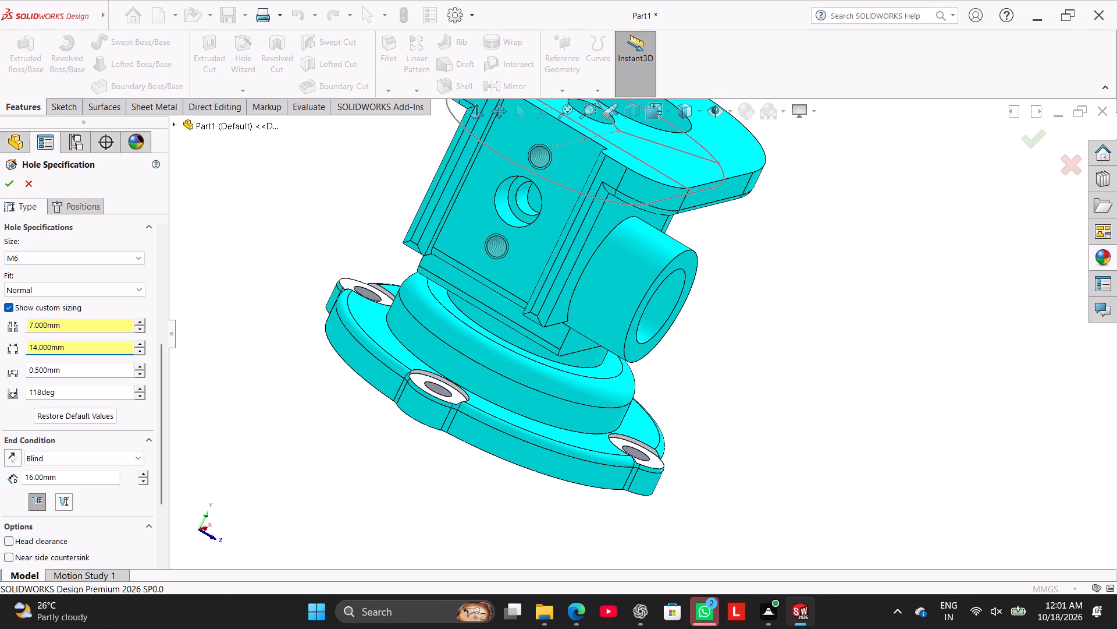
triple_click(43, 368)
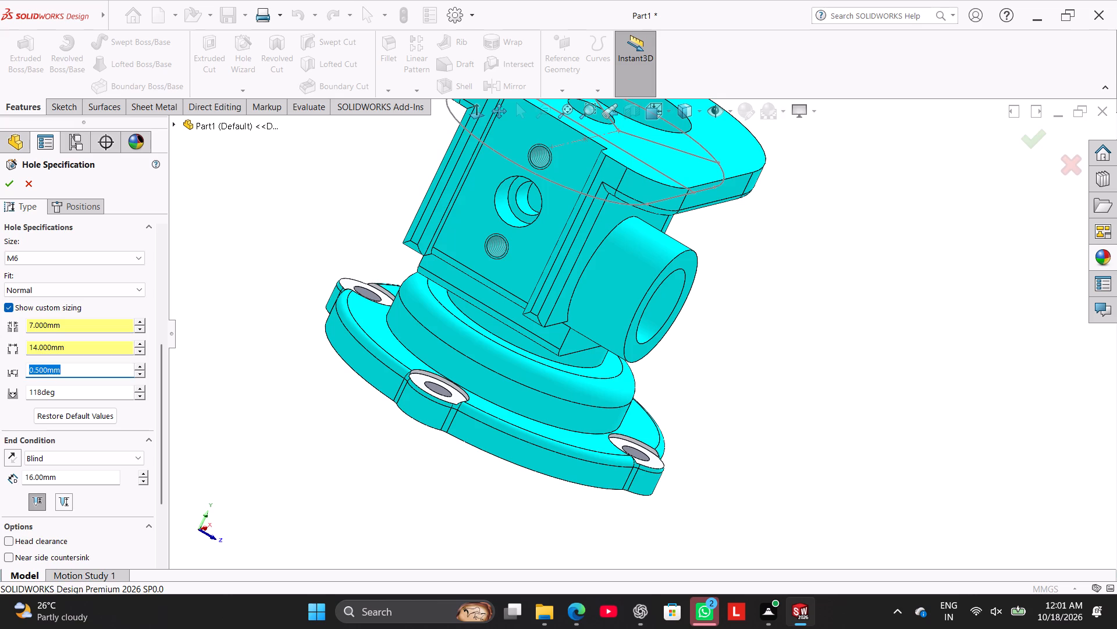
double_click(59, 367)
key(1)
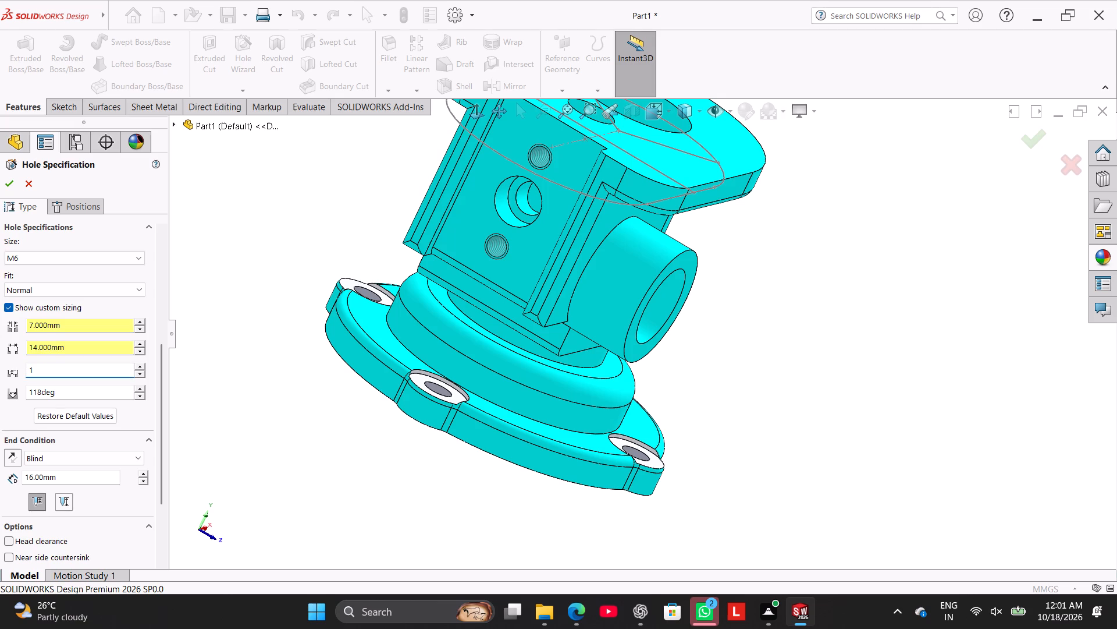
key(Return)
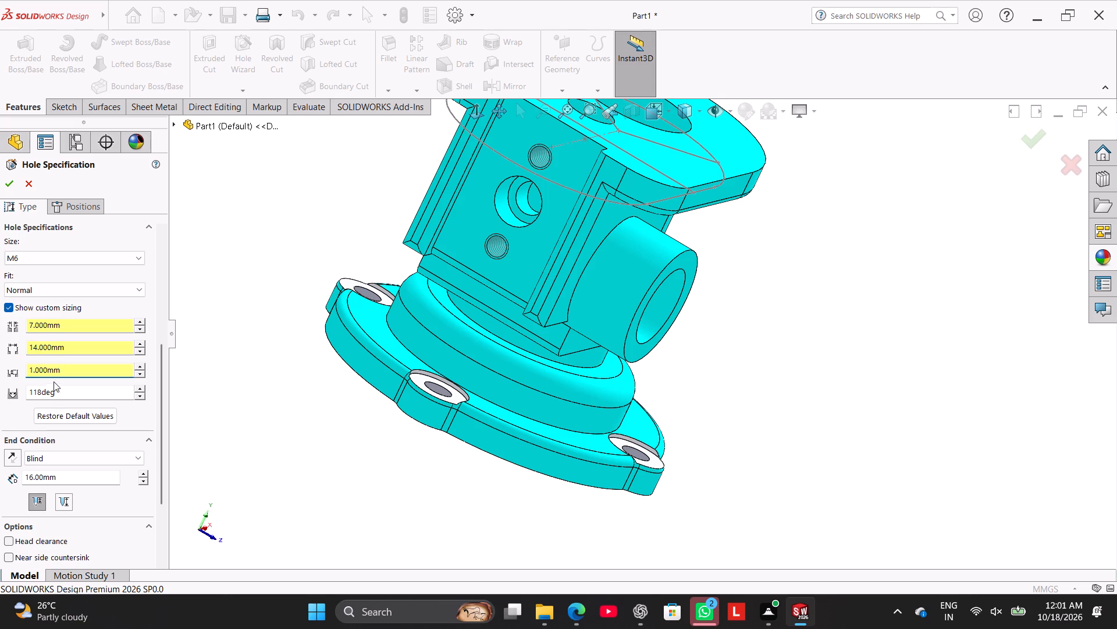
Set the counterbore hole's end condition to Up To Next.
click(73, 456)
click(80, 490)
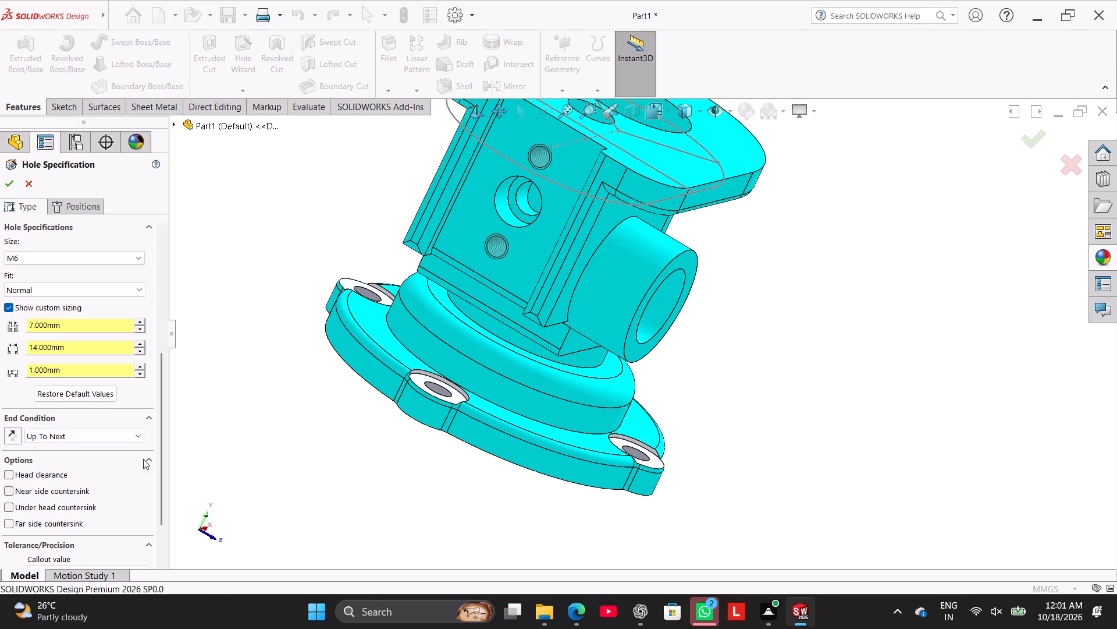
drag(164, 445, 173, 522)
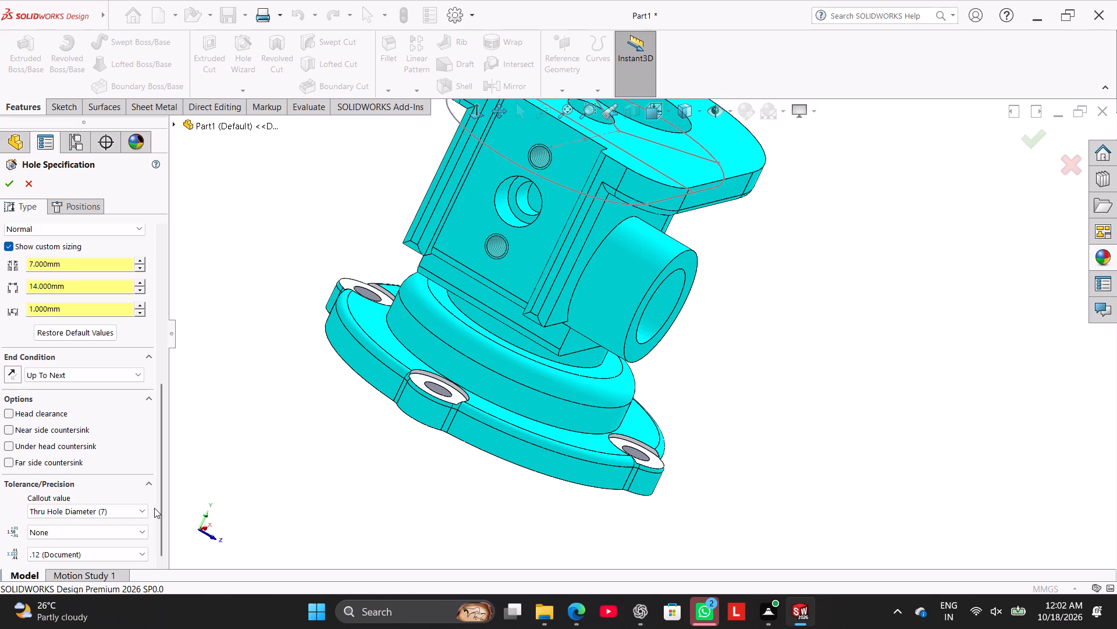
Choose the underside face of the oblong upper flange as the placement face for the counterbore holes.
click(93, 201)
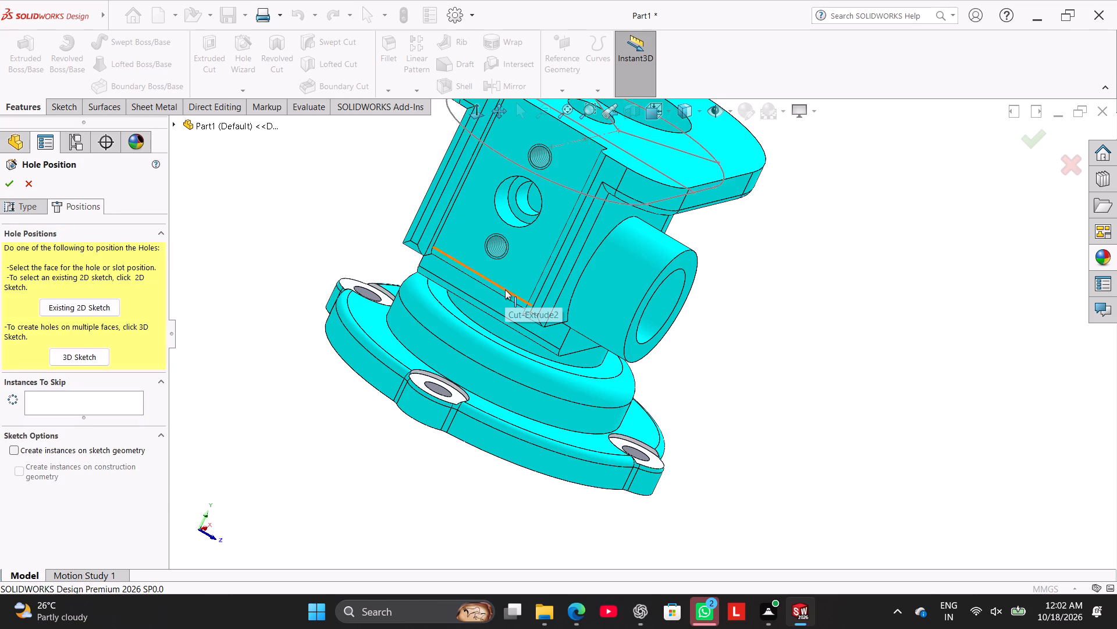
scroll(508, 295, down, 2)
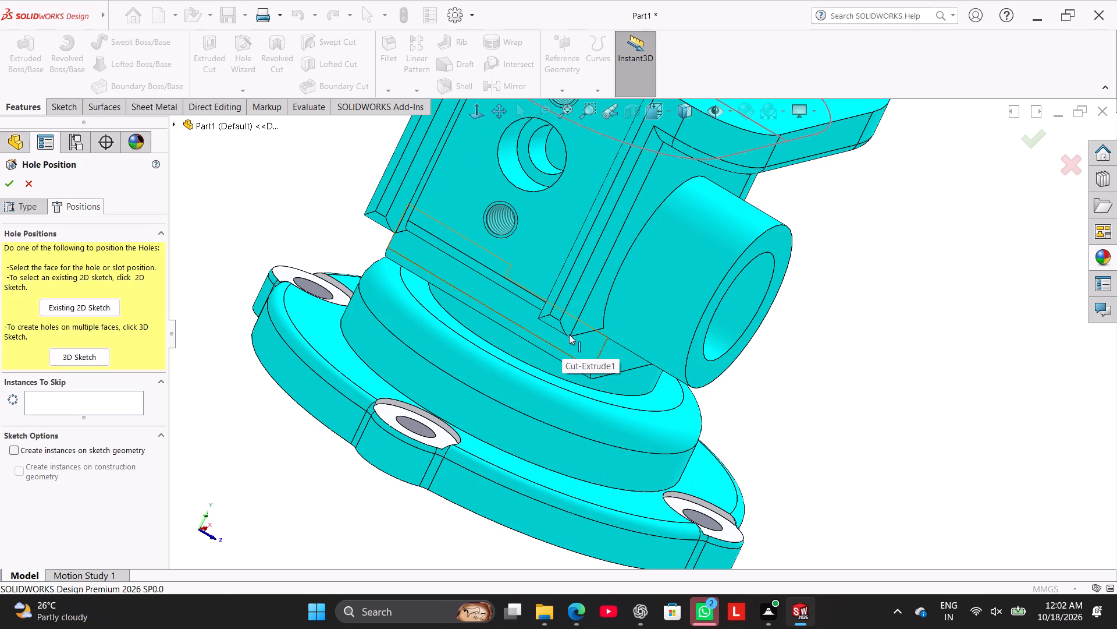
scroll(662, 234, up, 2)
middle_drag(766, 244, 755, 151)
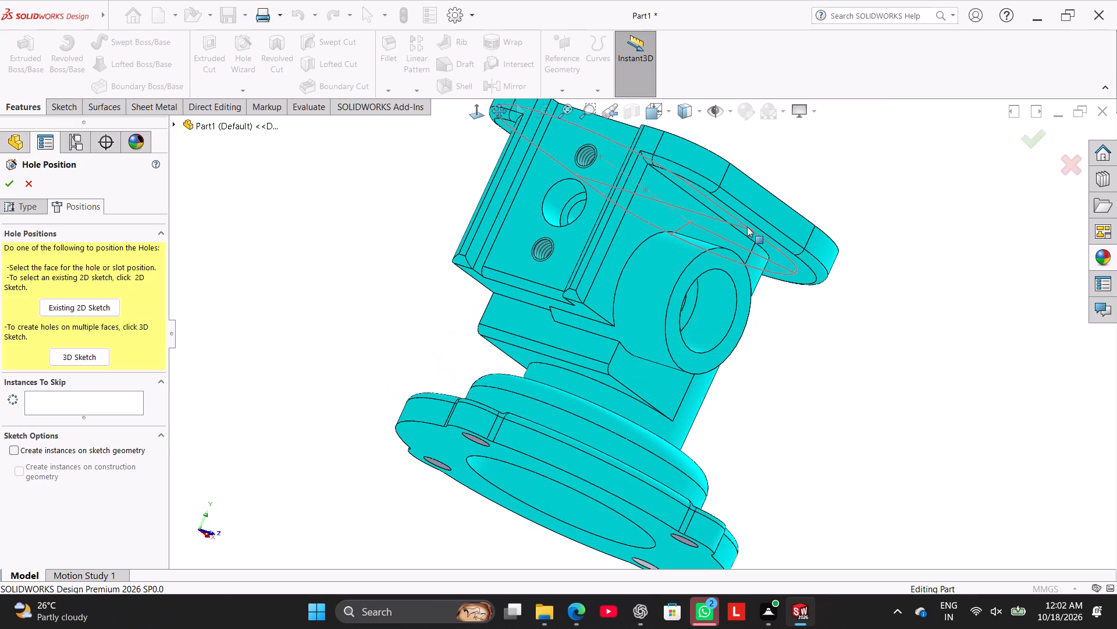
scroll(744, 232, down, 2)
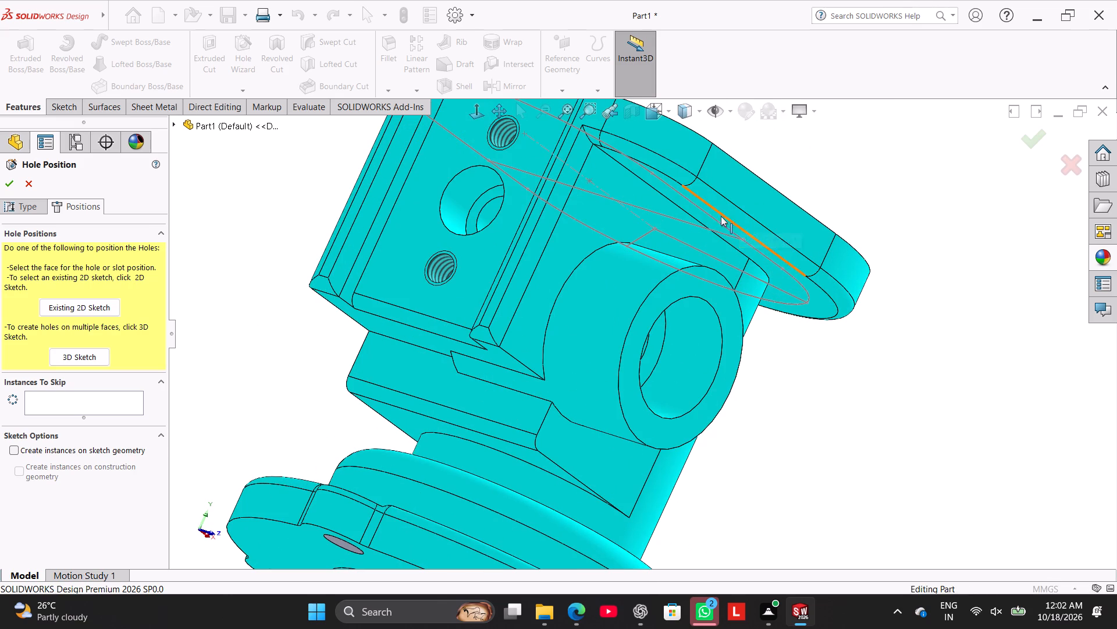
click(700, 219)
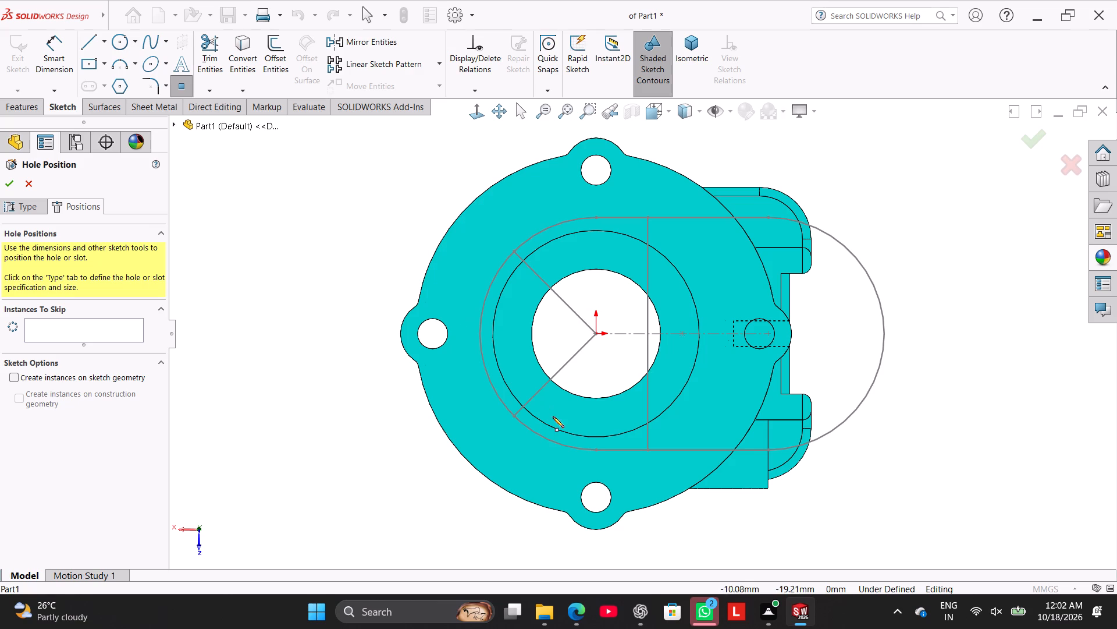
Place six counterbore holes on the layout sketch's straight-edge ends, cross-line ends and two angled-line ends, and finish the hole feature.
middle_drag(410, 249, 396, 487)
scroll(396, 487, down, 1)
middle_drag(396, 356, 408, 268)
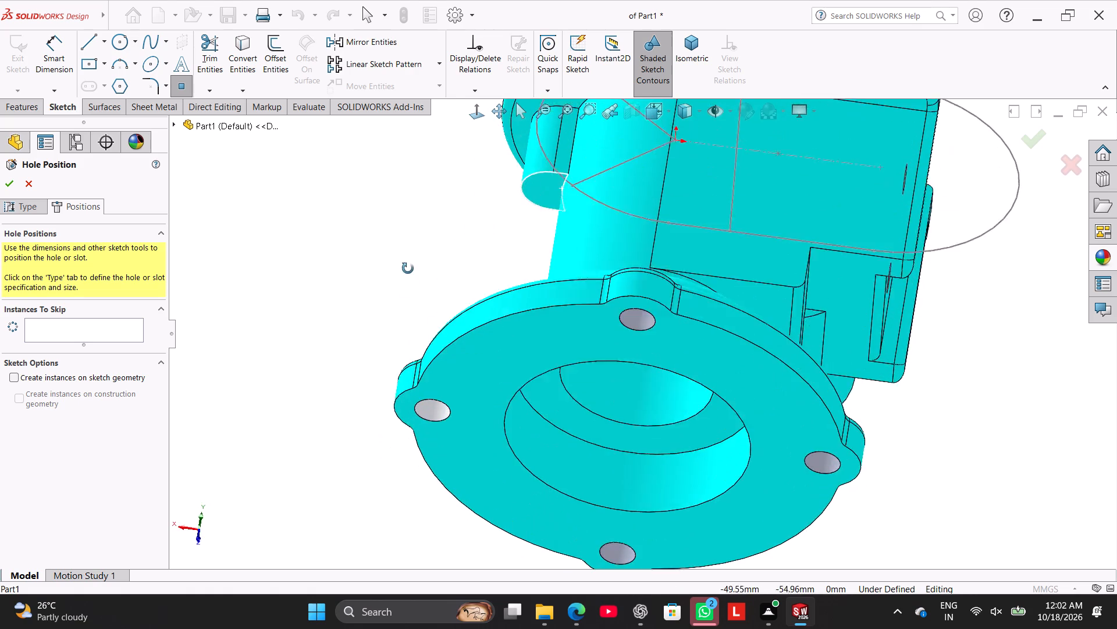
middle_drag(408, 268, 408, 256)
middle_drag(412, 252, 424, 185)
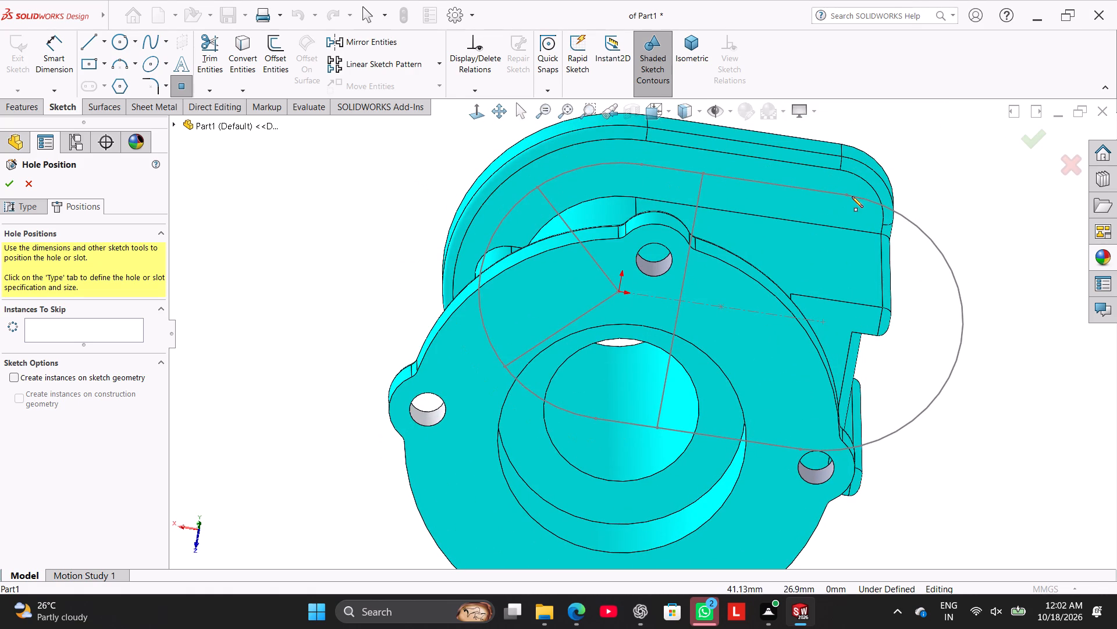
click(846, 196)
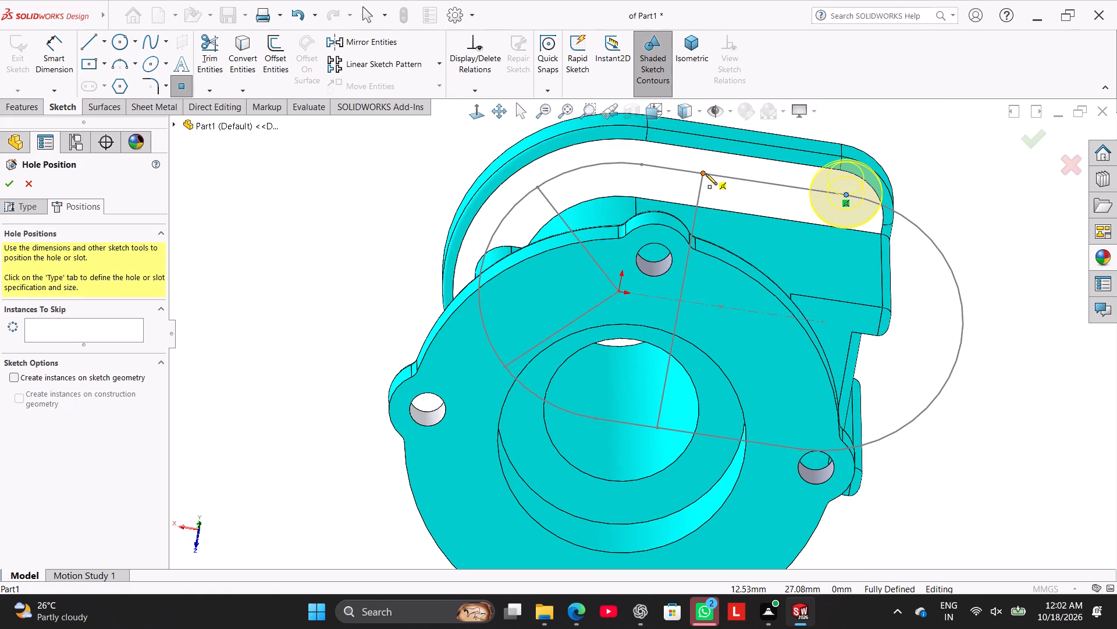
click(706, 174)
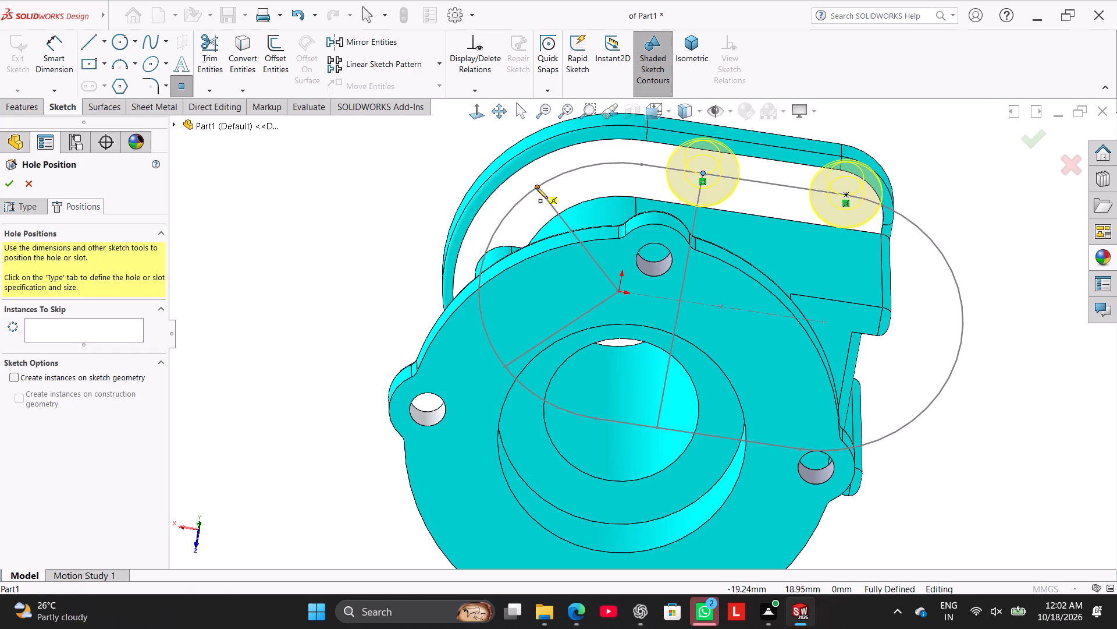
click(536, 186)
click(505, 368)
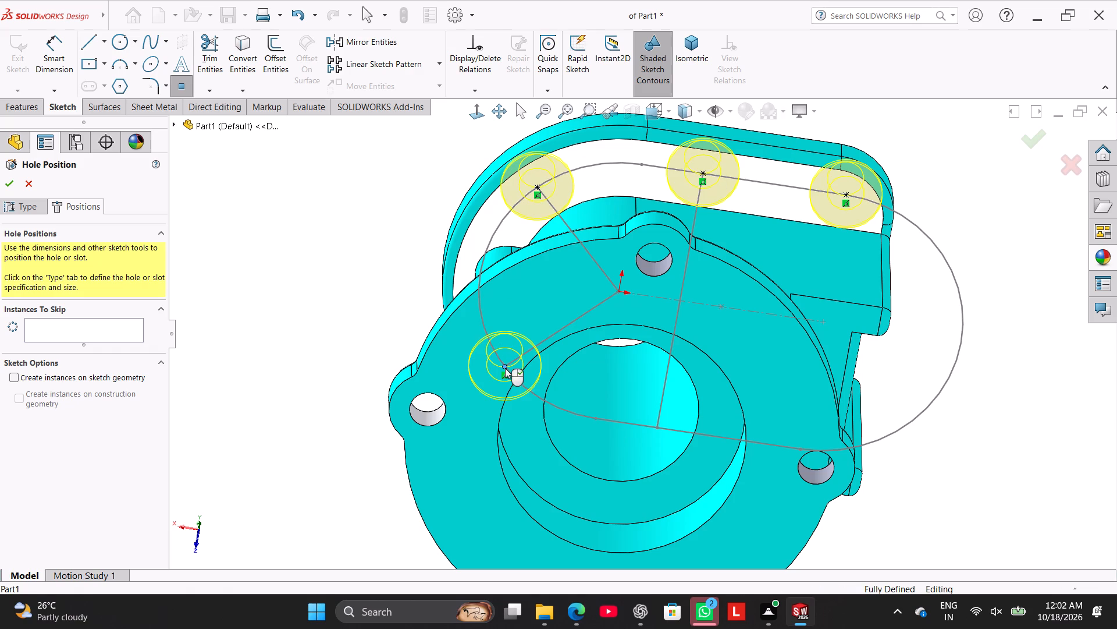
click(657, 430)
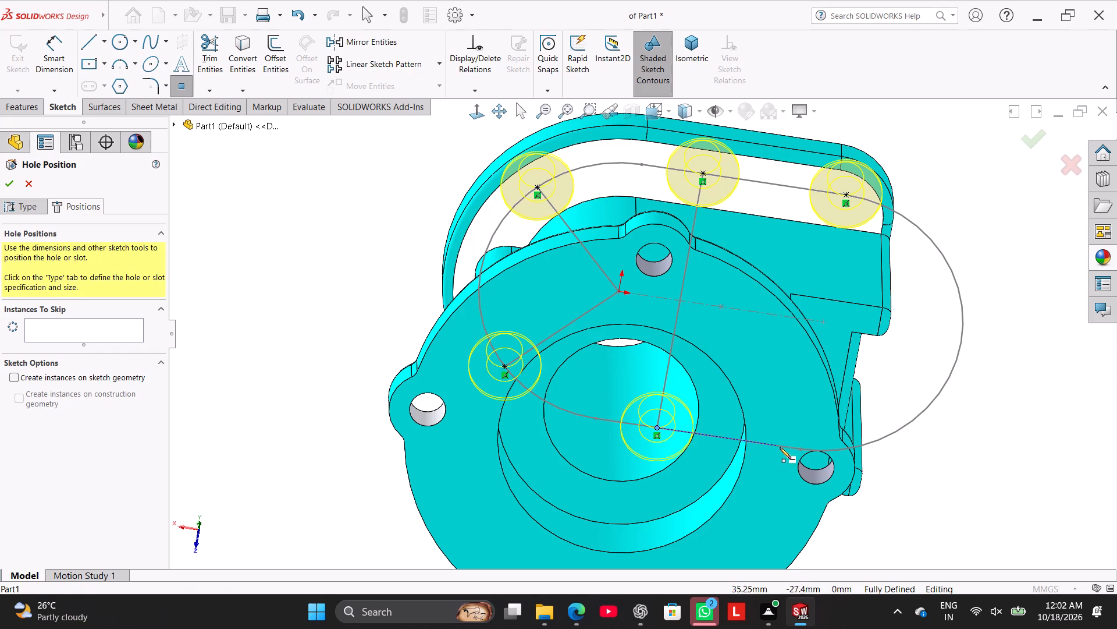
click(799, 450)
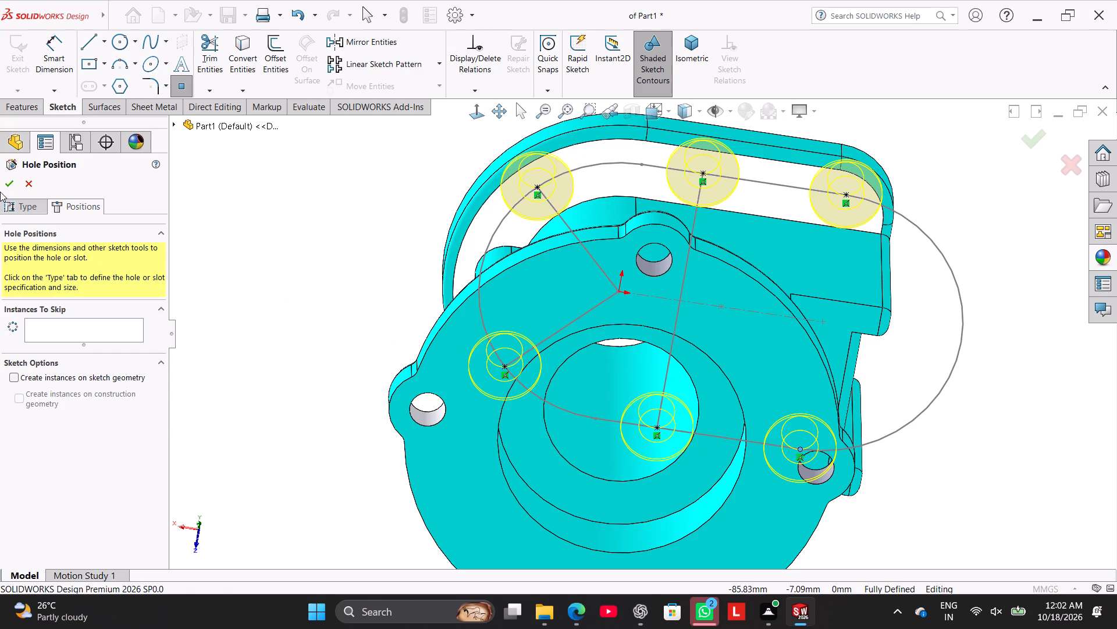
click(6, 183)
click(289, 211)
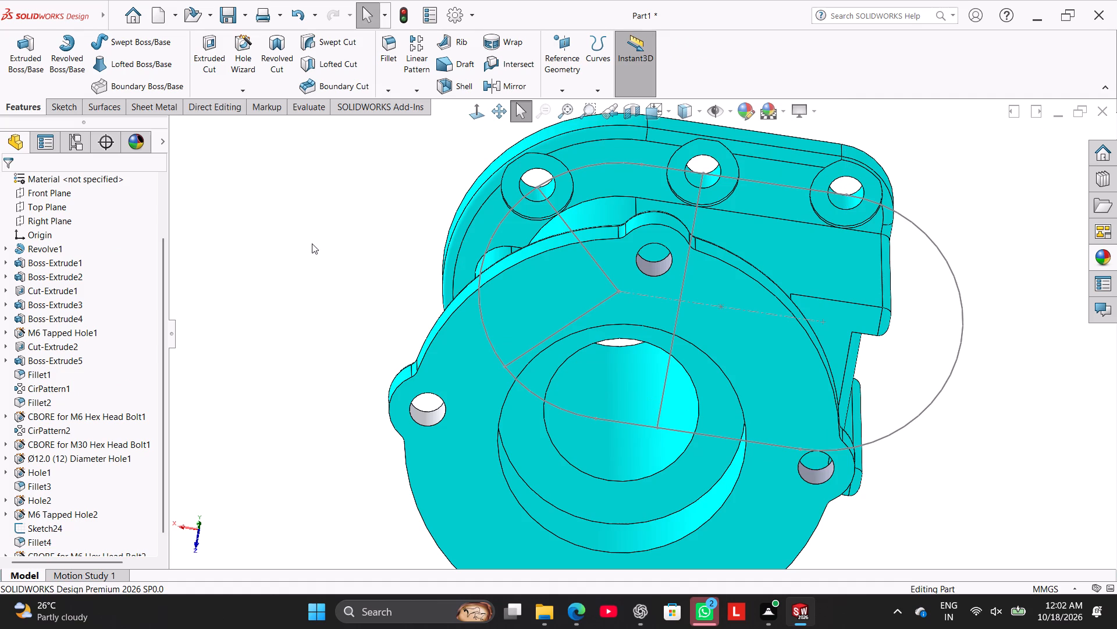
Hide the bolt-hole layout sketch around the upper flange and show the part in isometric view.
middle_drag(318, 240, 328, 183)
right_drag(311, 282, 412, 181)
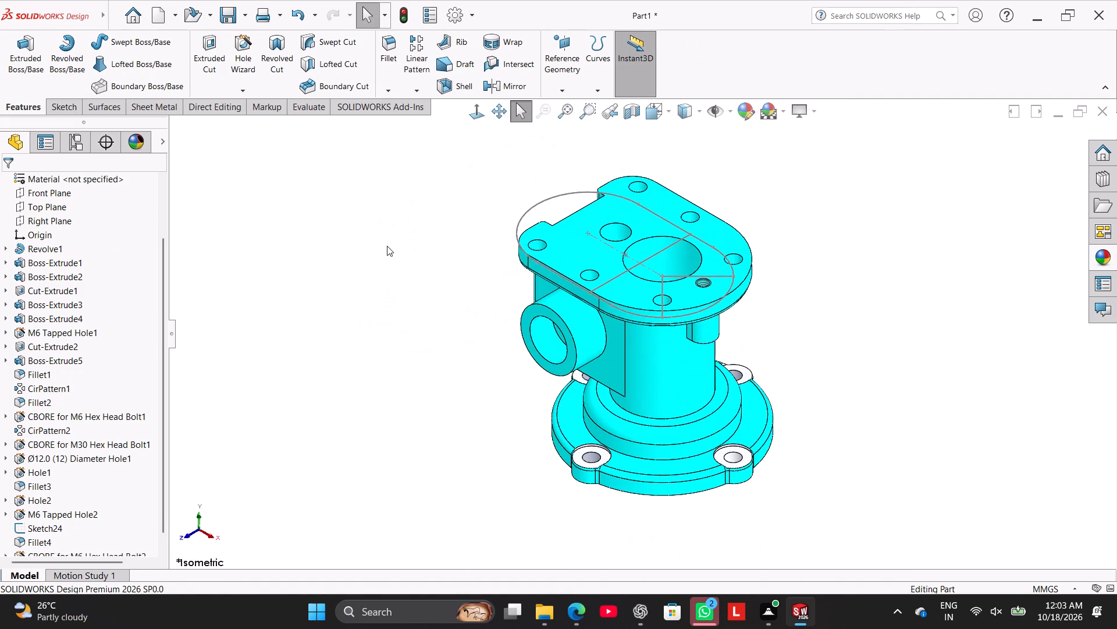
middle_drag(396, 238, 450, 147)
middle_drag(432, 260, 482, 148)
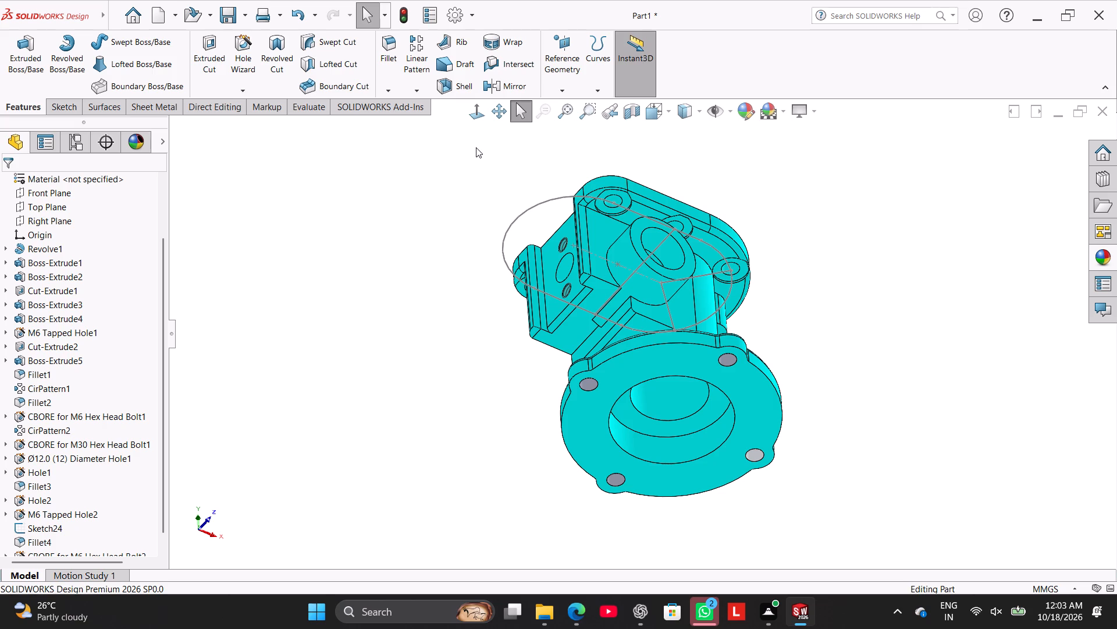
right_click(552, 202)
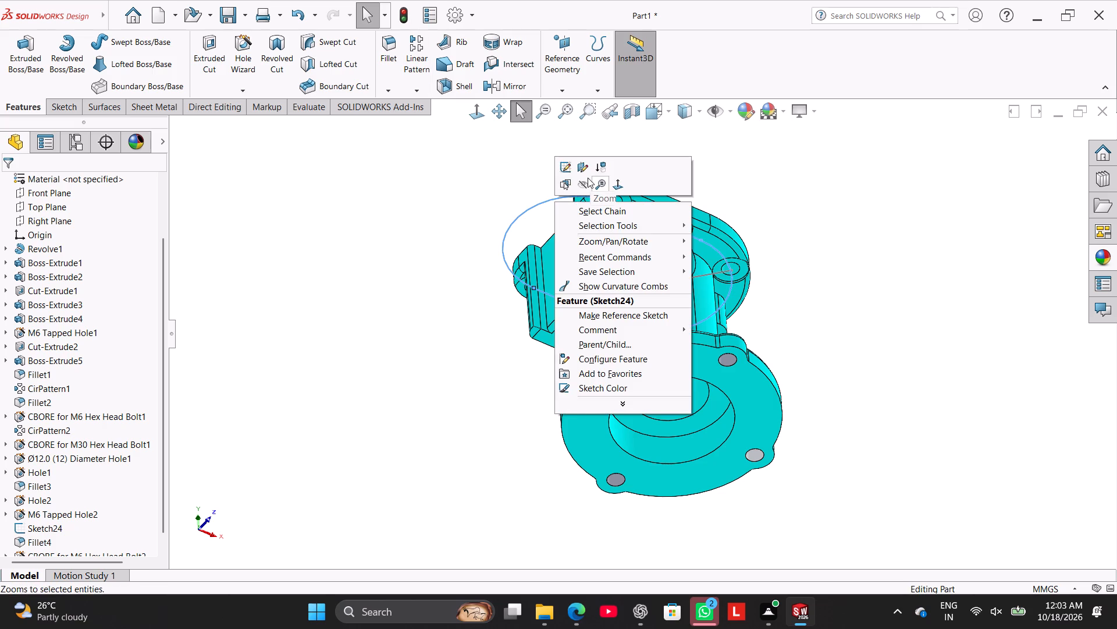
click(584, 181)
right_drag(303, 352, 404, 259)
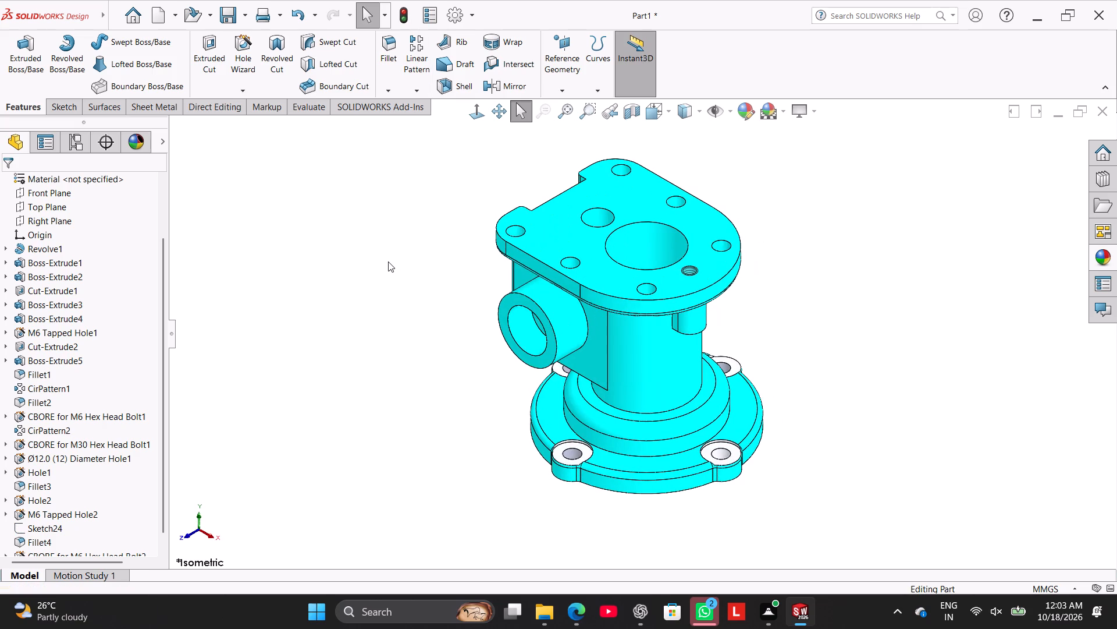
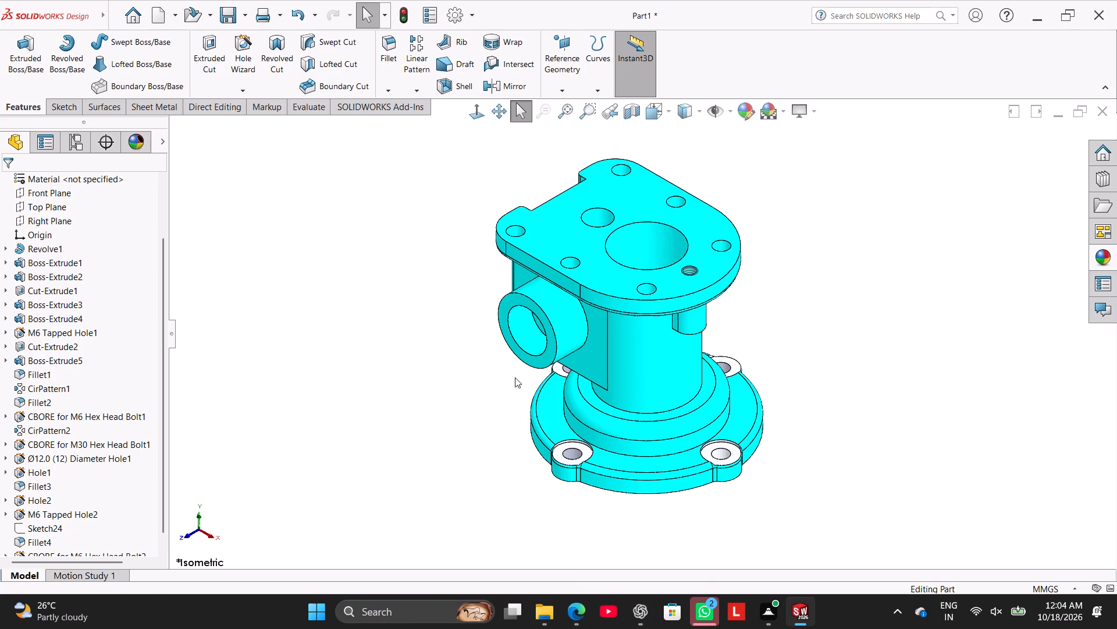
Start a 2 mm fillet on the circular edge where the cylindrical body meets the stepped hub above the base flange.
middle_drag(414, 391, 492, 320)
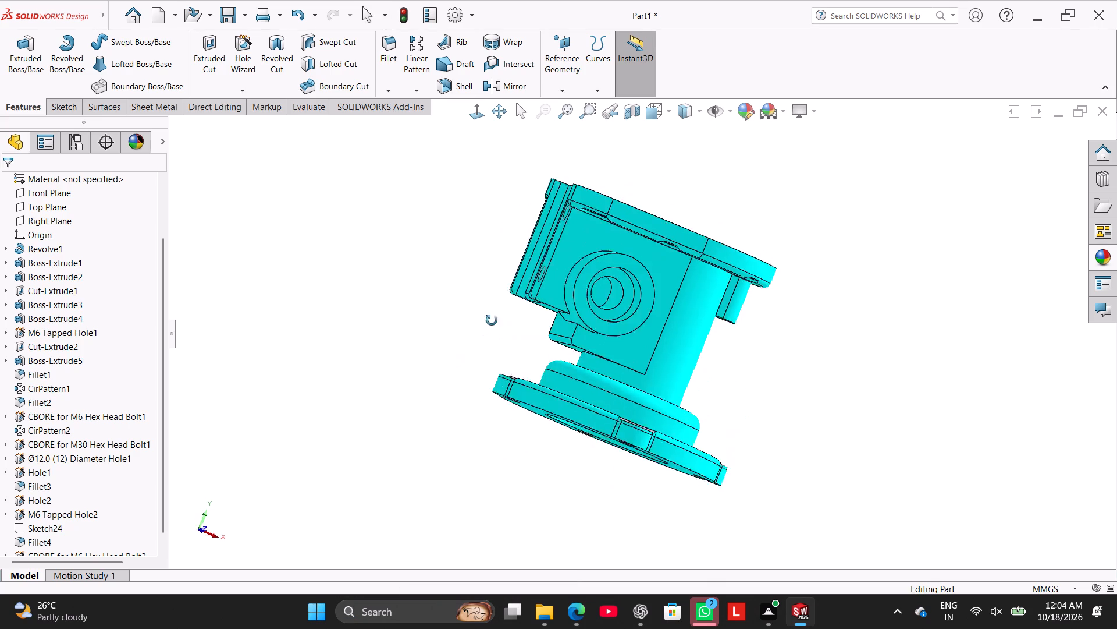
middle_drag(492, 320, 493, 354)
click(392, 45)
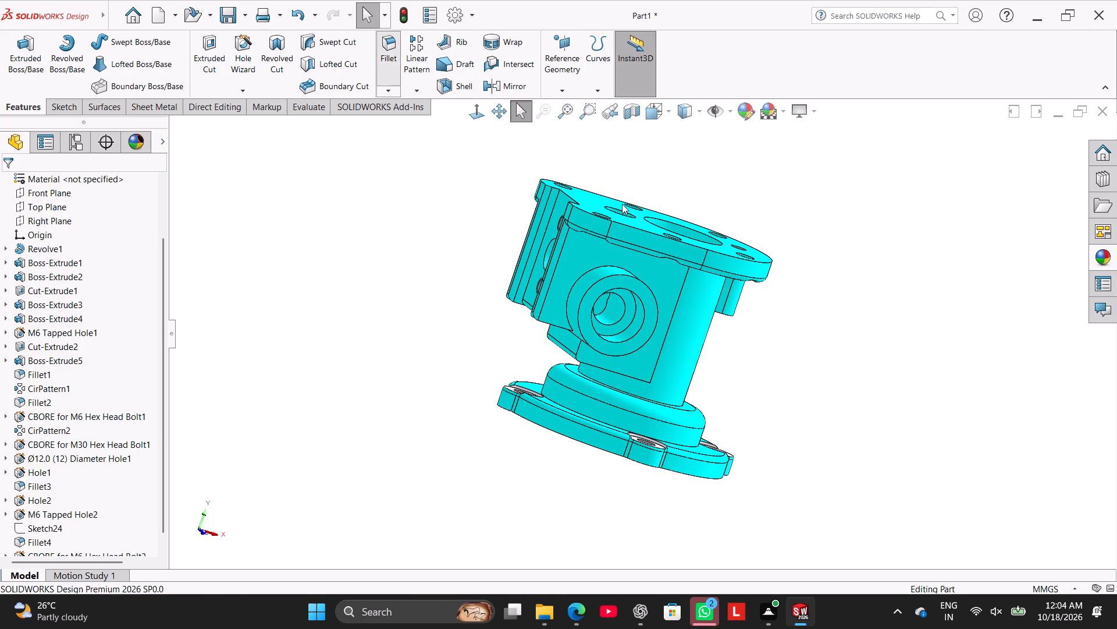
click(670, 404)
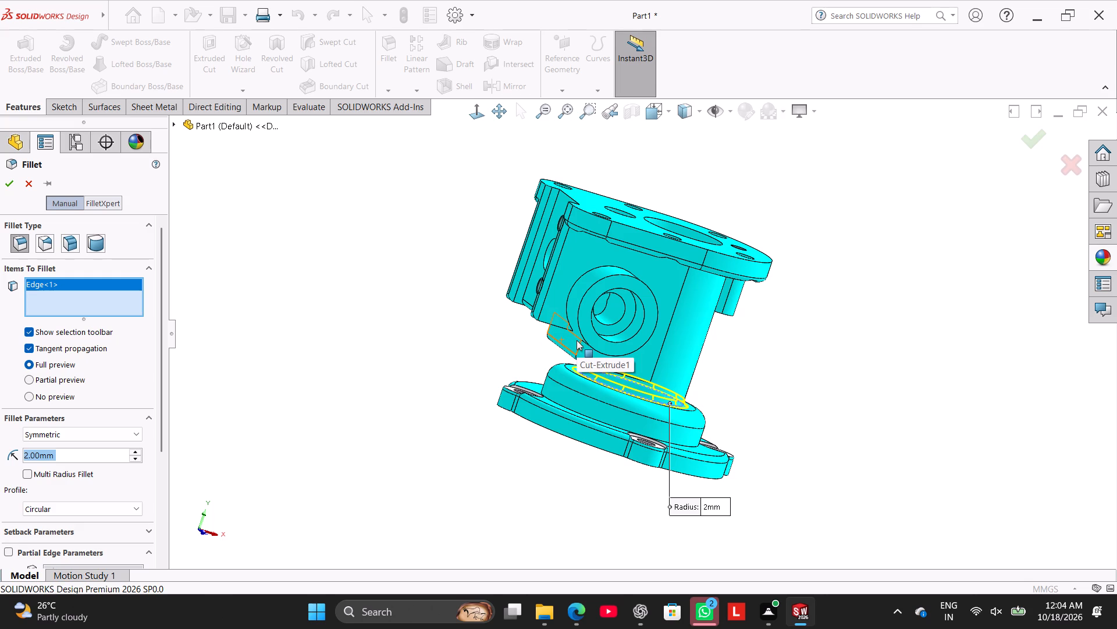
middle_drag(577, 341, 589, 345)
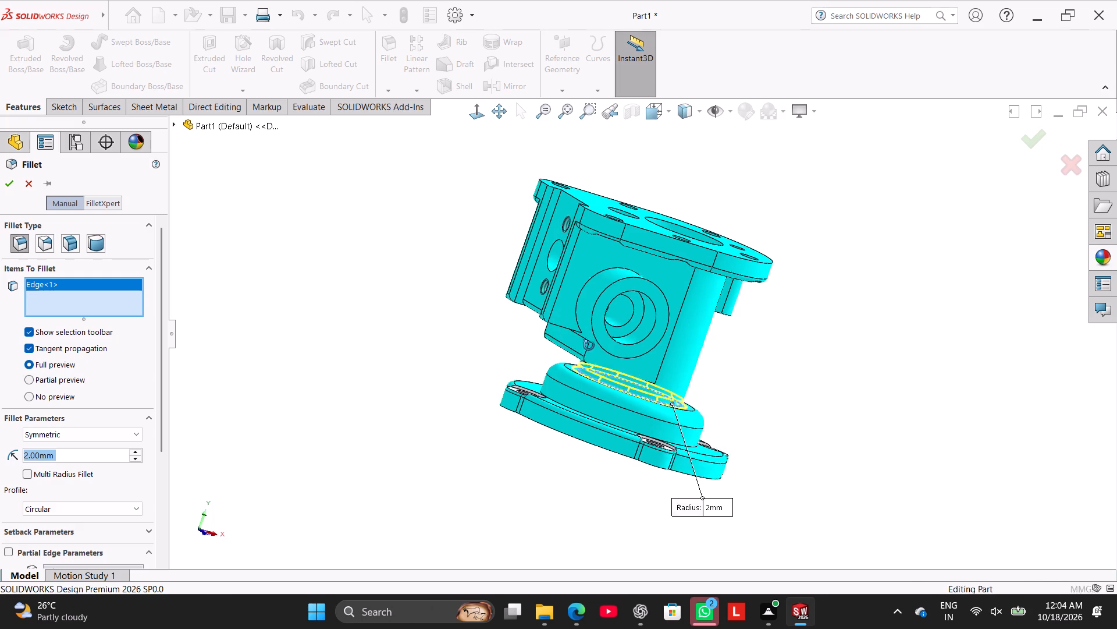
middle_drag(589, 345, 627, 283)
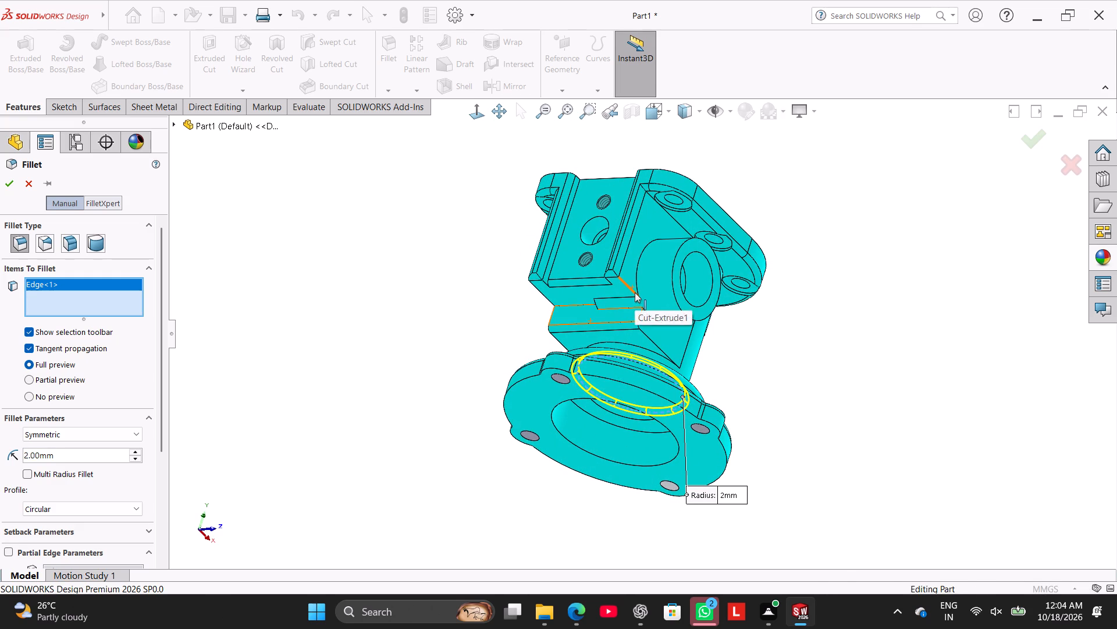
click(635, 292)
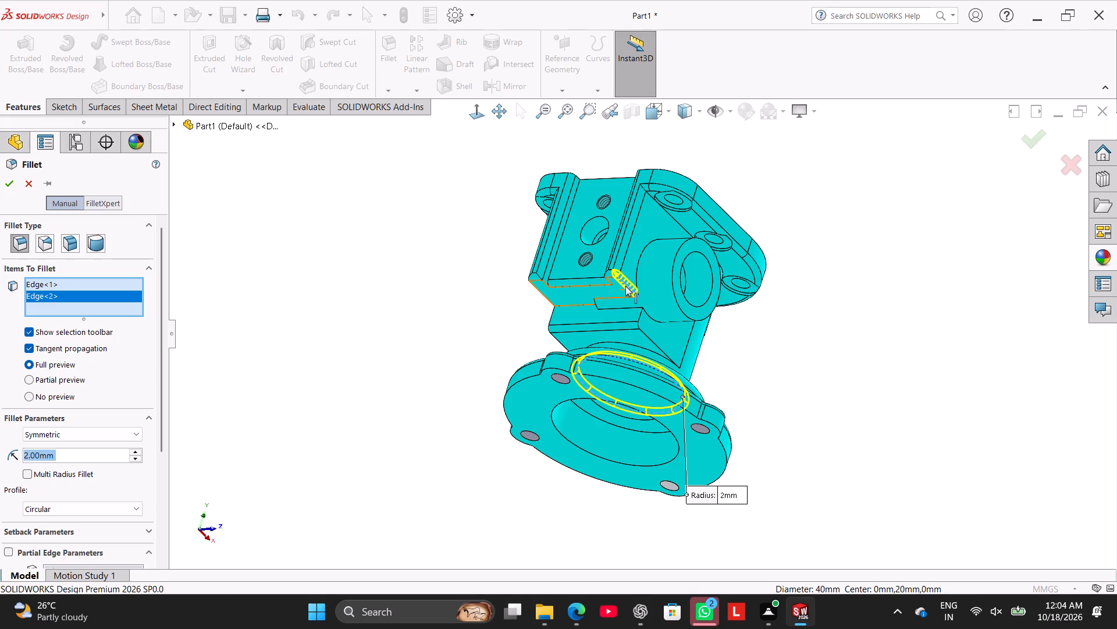
click(629, 287)
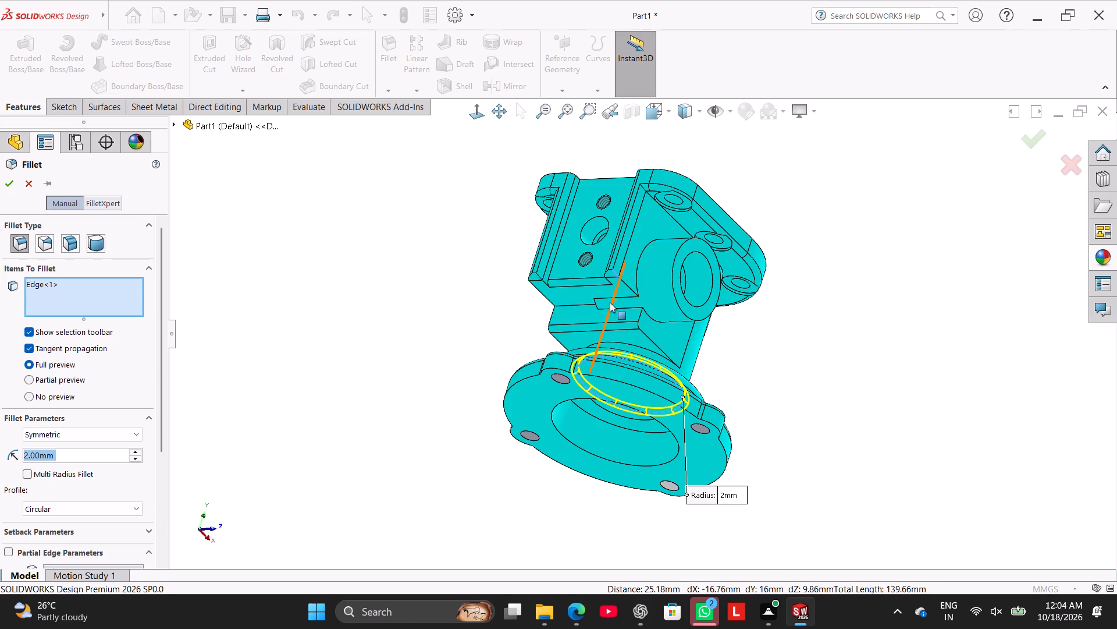
Add the stepped lower edges of the rectangular side block, on the side without the large round port boss, to the 2 mm fillet.
middle_drag(444, 330, 417, 351)
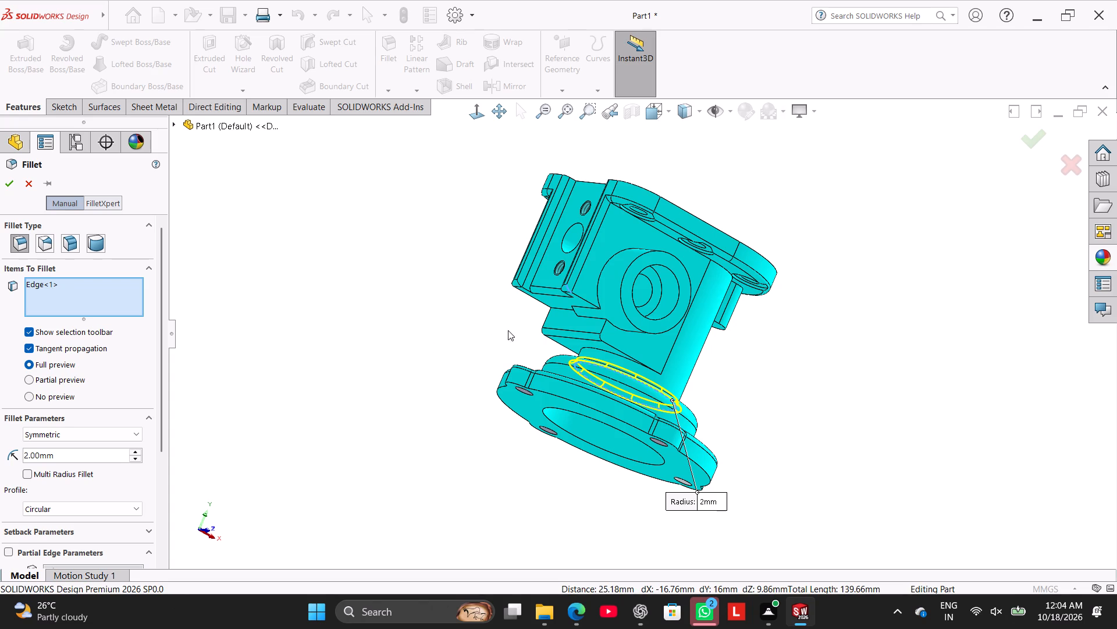
middle_drag(506, 330, 677, 427)
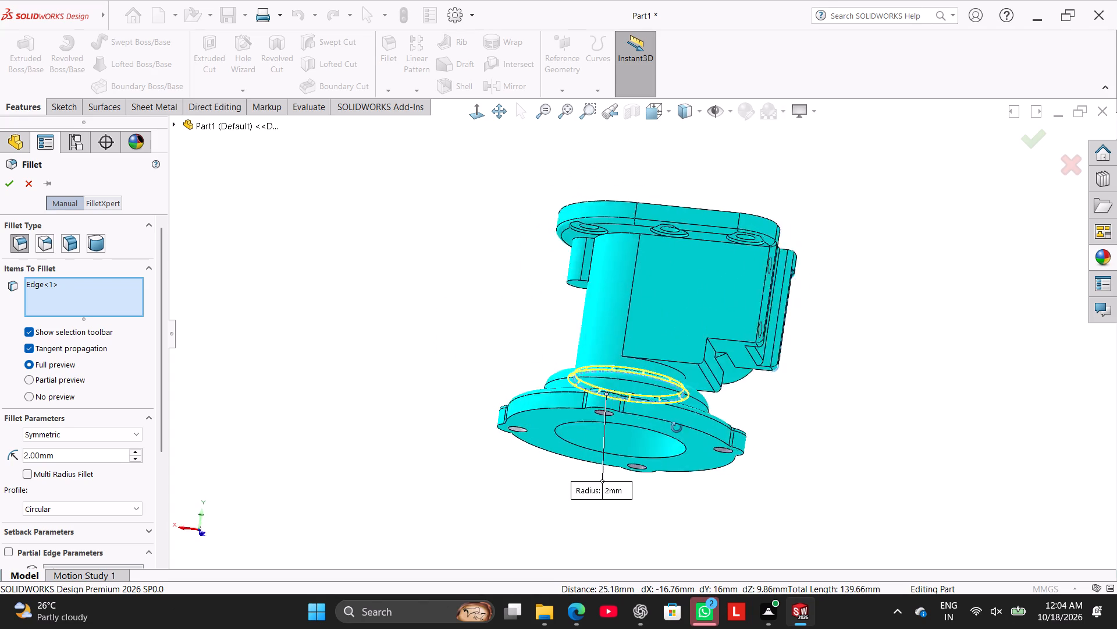
middle_drag(677, 427, 513, 365)
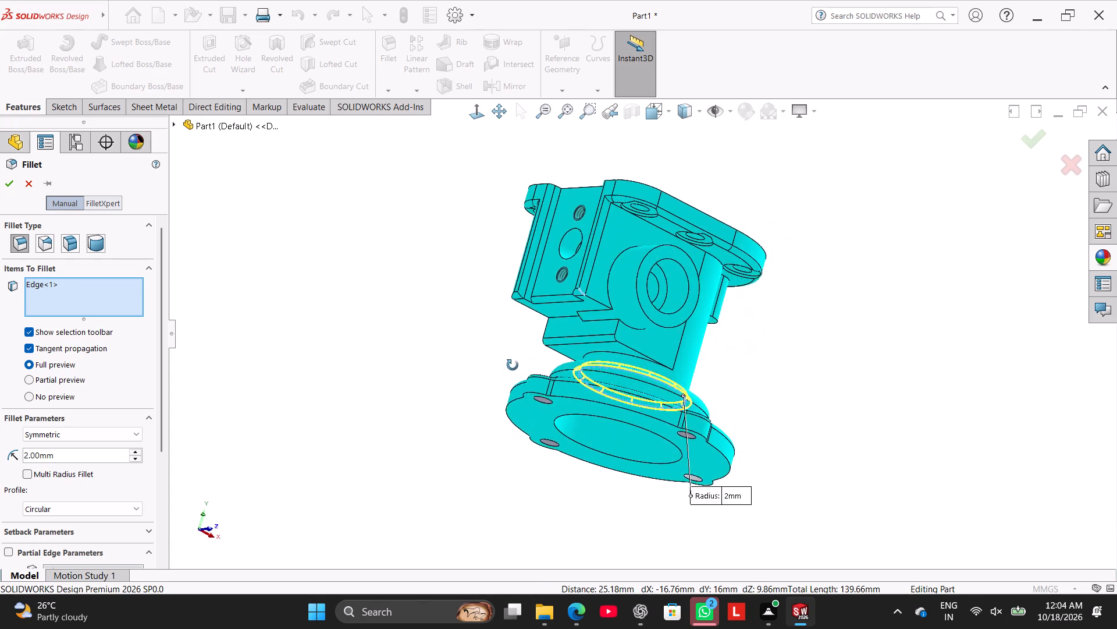
middle_drag(513, 365, 470, 287)
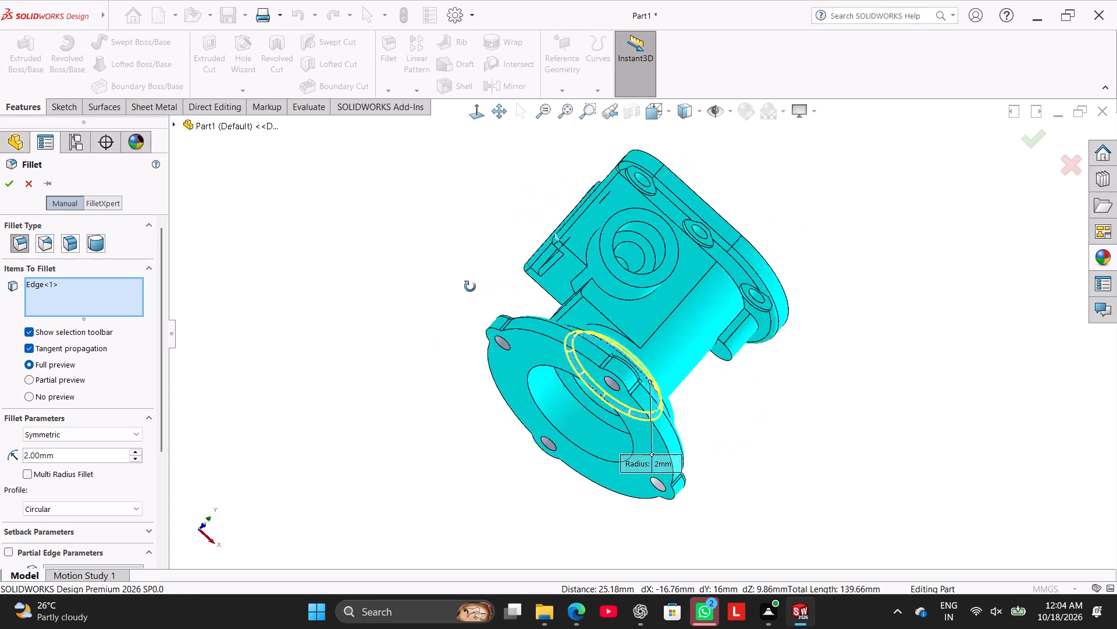
middle_drag(470, 287, 558, 333)
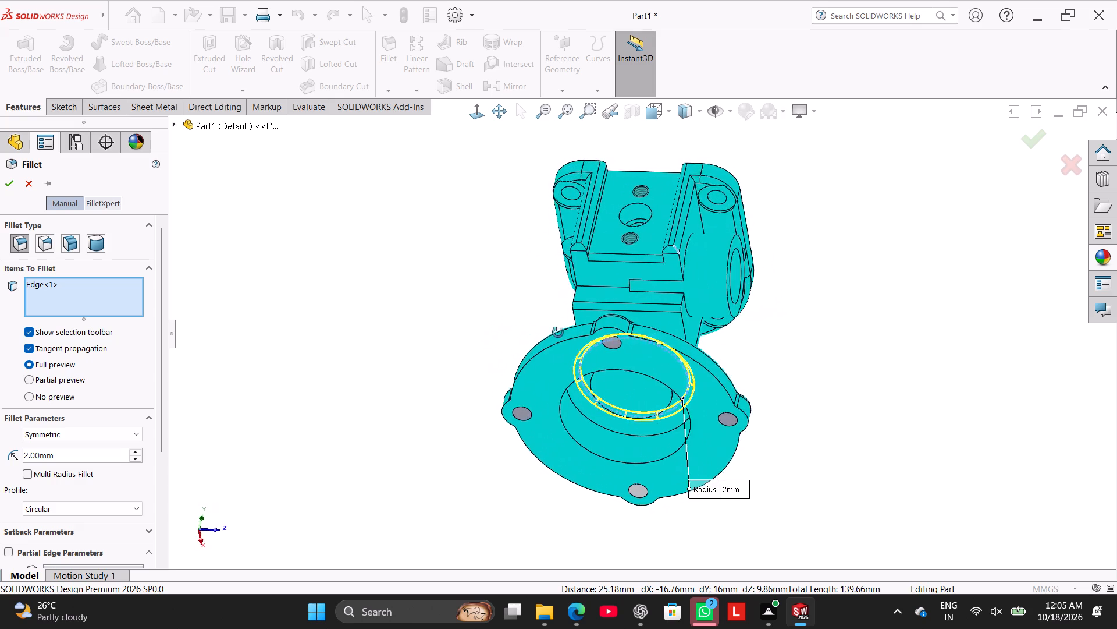
middle_drag(558, 333, 570, 326)
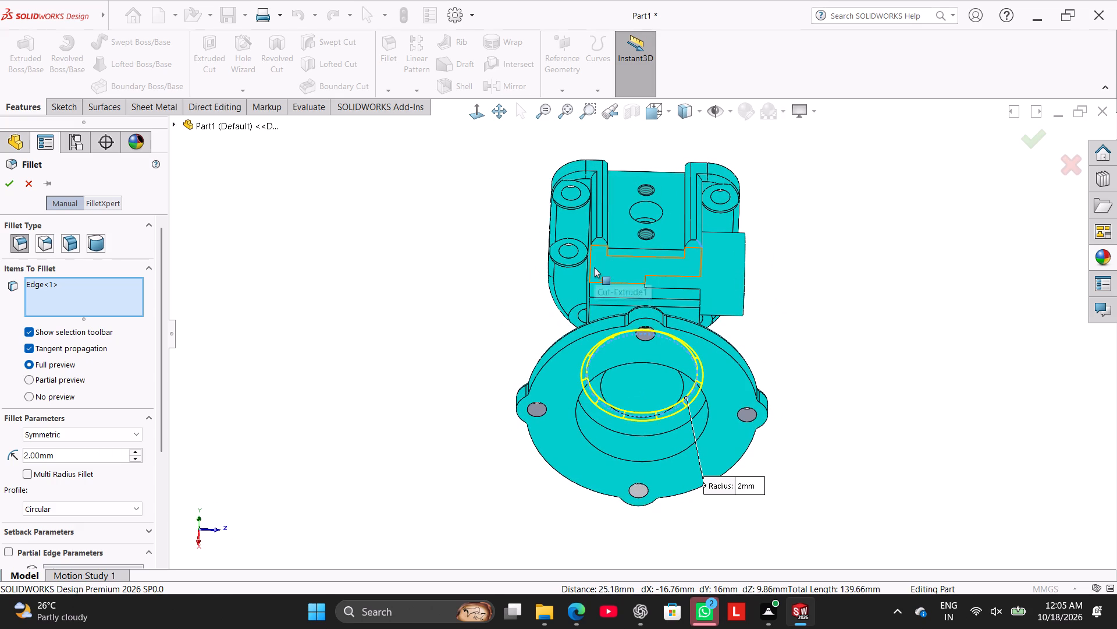
click(591, 266)
middle_drag(532, 321, 578, 361)
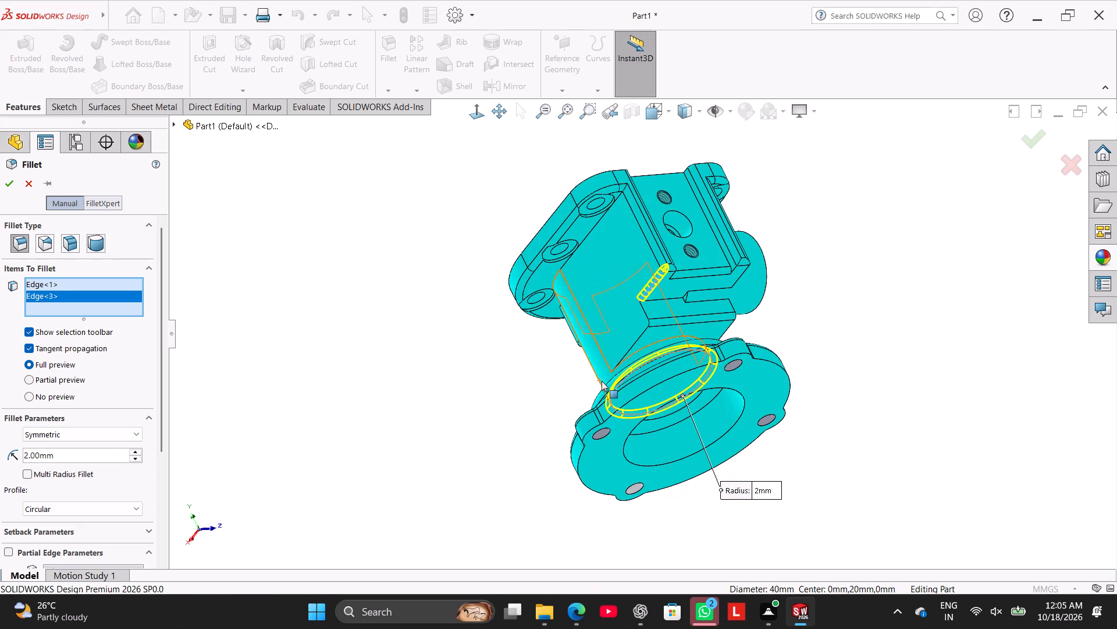
click(637, 341)
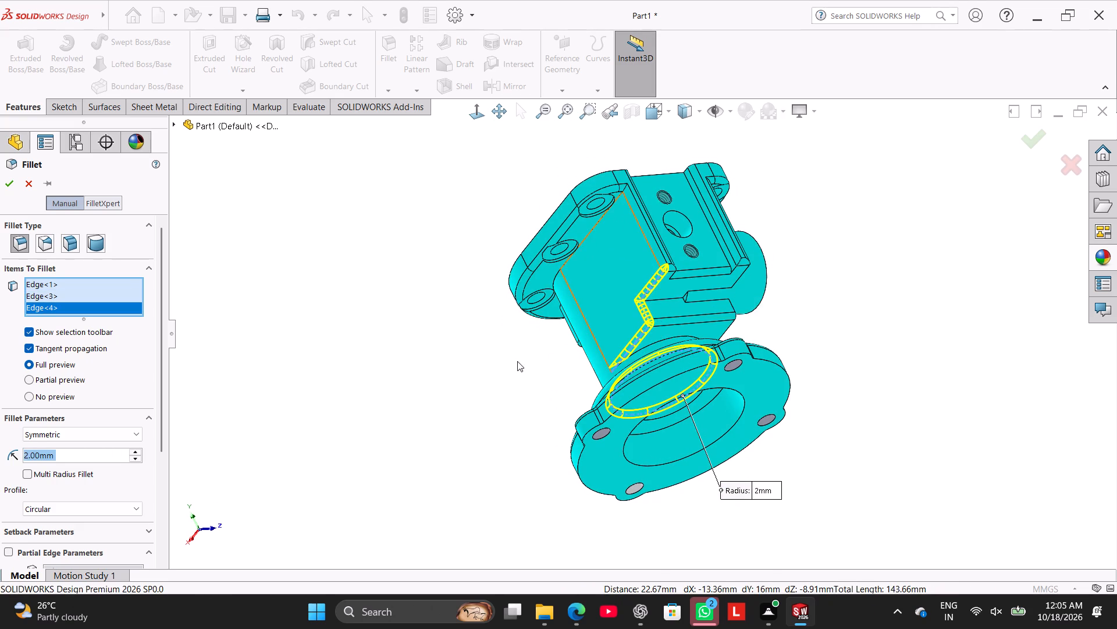
Add the matching stepped lower edges on the block's port-boss side to the 2 mm fillet.
middle_drag(513, 365, 415, 384)
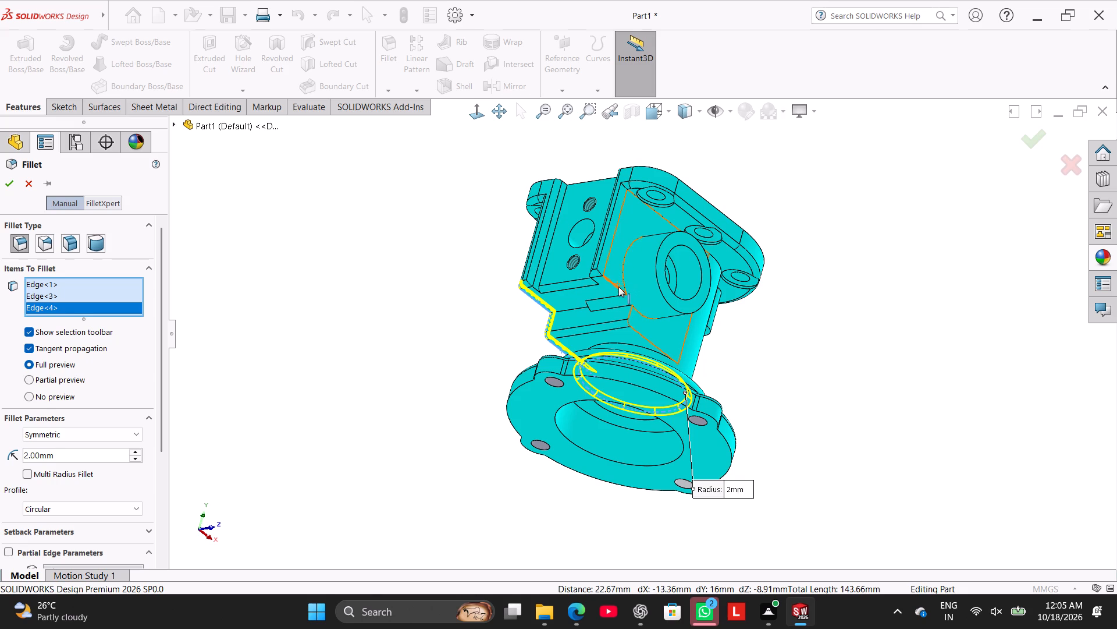
click(618, 287)
click(632, 312)
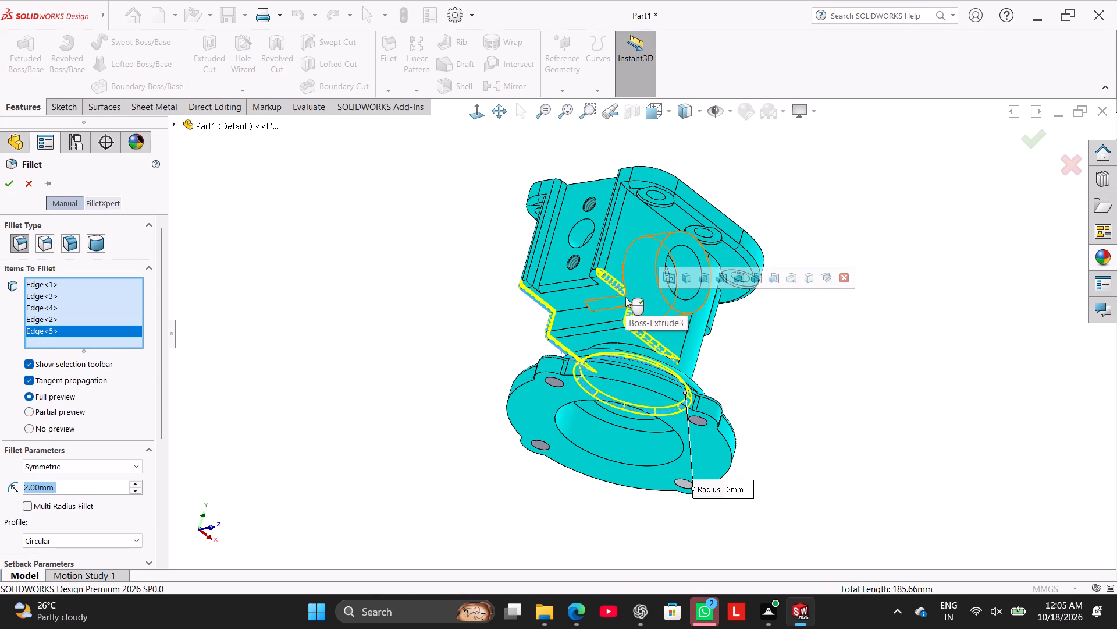
Add the inner corner edge running across the block's stepped underside and finish the 2 mm fillet.
middle_drag(446, 358, 399, 403)
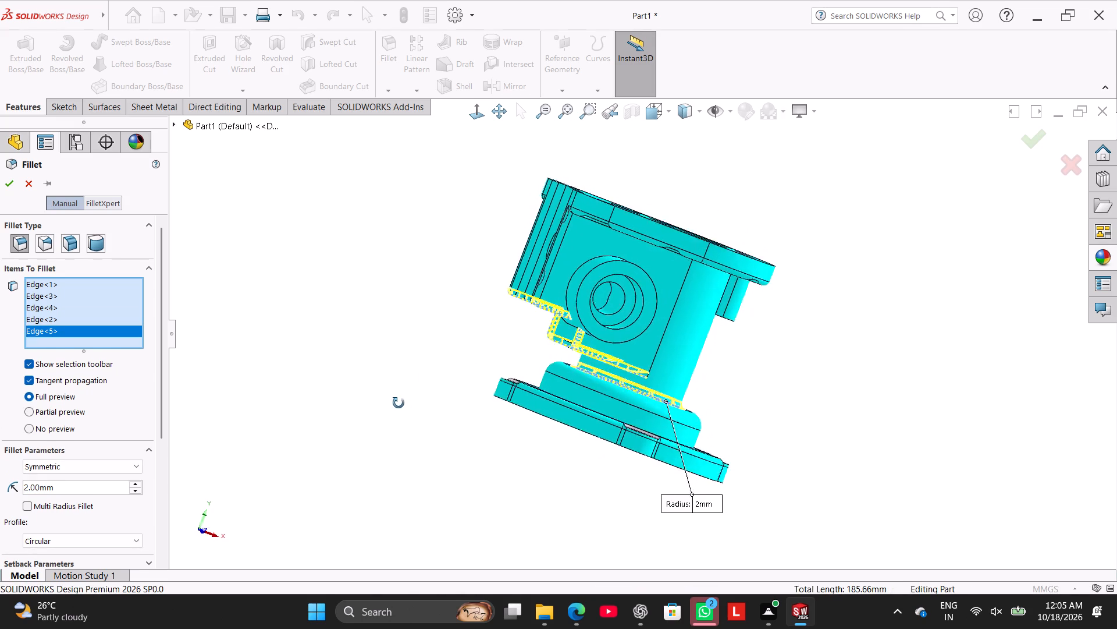
middle_drag(399, 403, 415, 342)
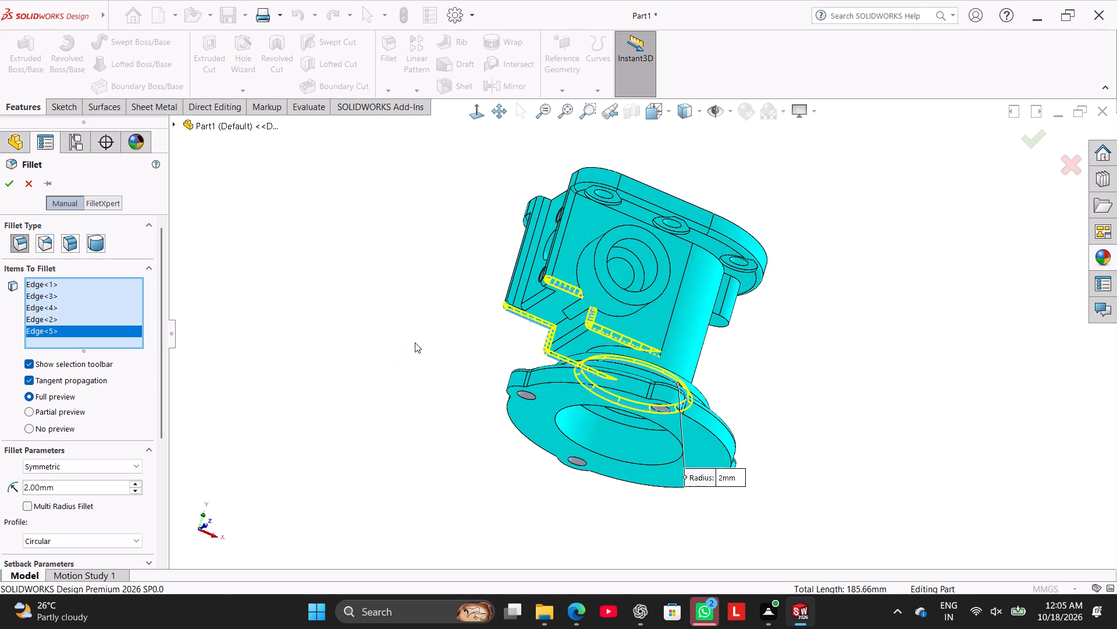
middle_drag(415, 342, 436, 342)
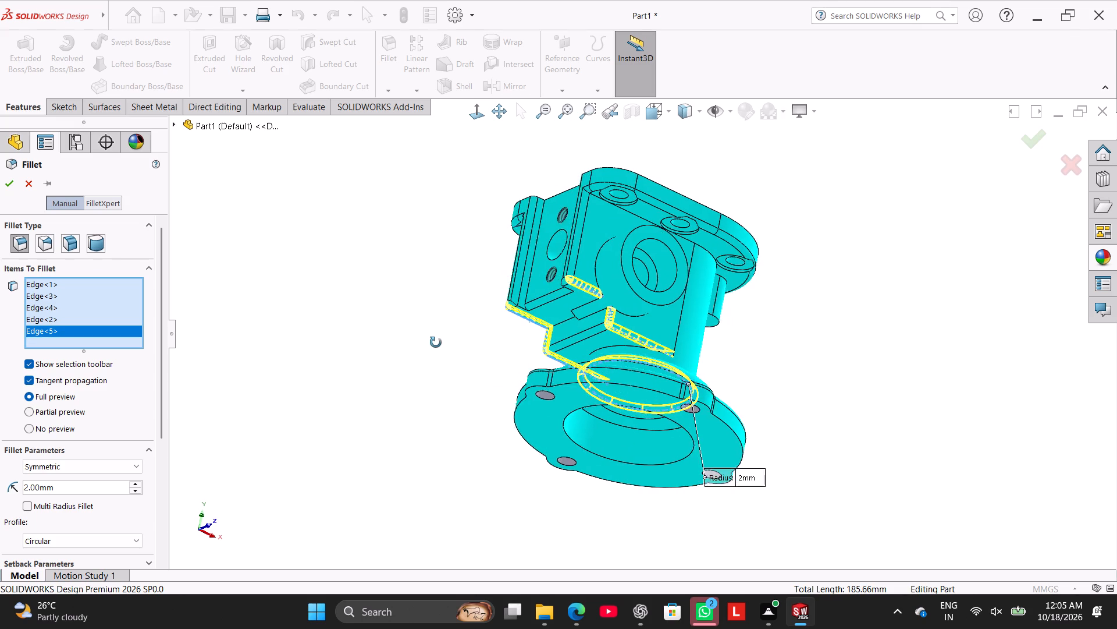
middle_drag(436, 342, 451, 340)
right_drag(437, 342, 446, 341)
middle_drag(443, 335, 500, 319)
middle_drag(491, 315, 518, 326)
click(471, 321)
middle_drag(480, 323, 494, 330)
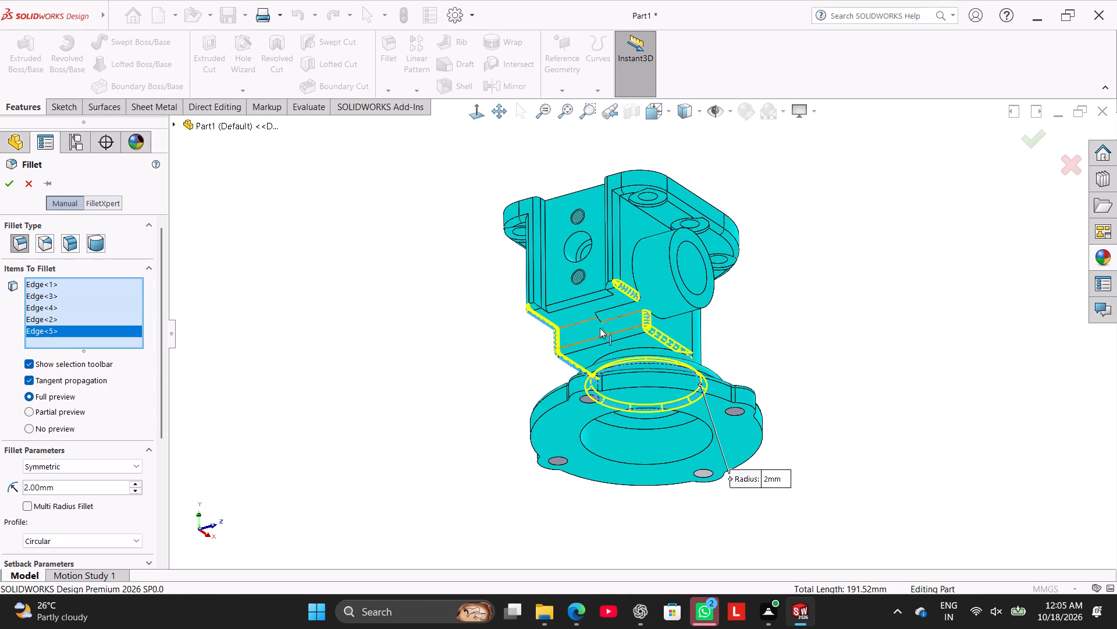
click(592, 317)
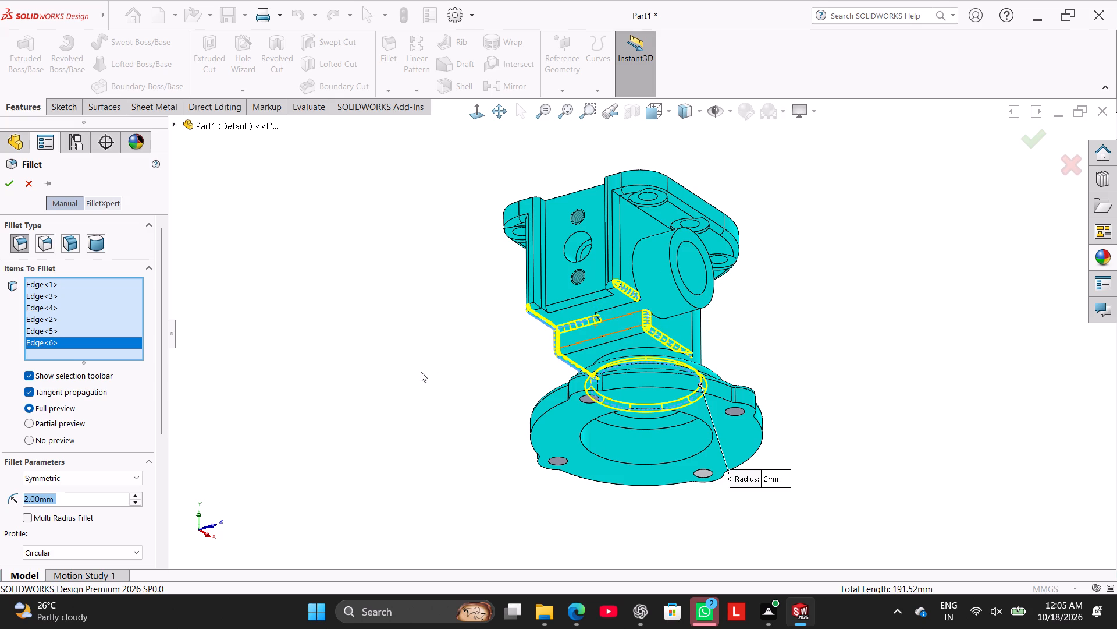
click(16, 181)
click(300, 260)
Start another 2 mm fillet on the circular edge where the stepped hub meets the top of the base flange.
middle_drag(343, 281, 367, 302)
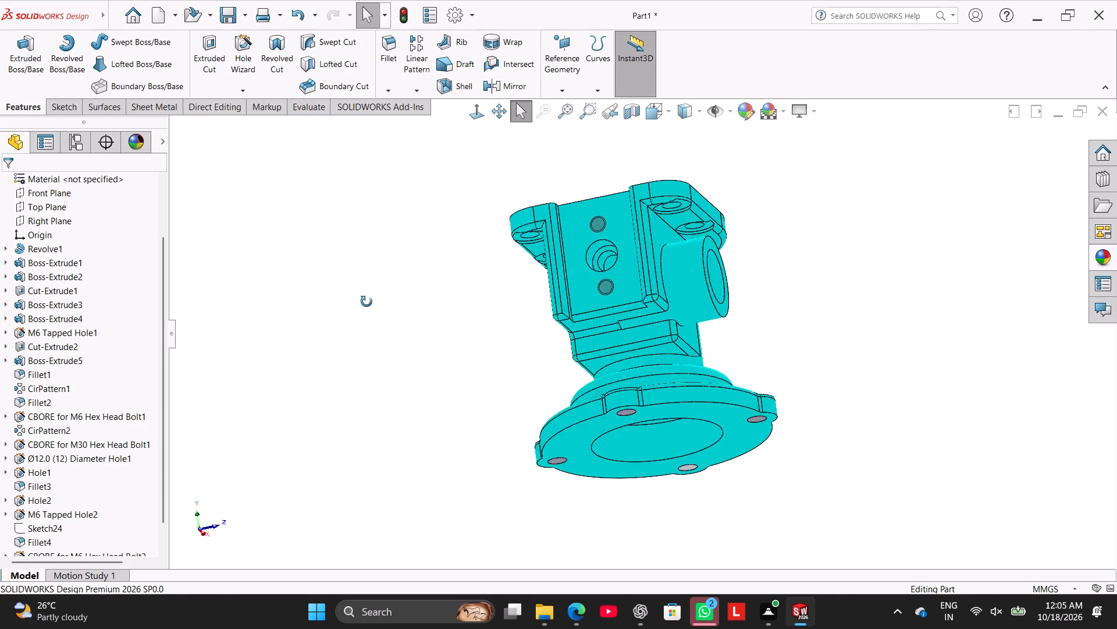
middle_drag(367, 302, 282, 371)
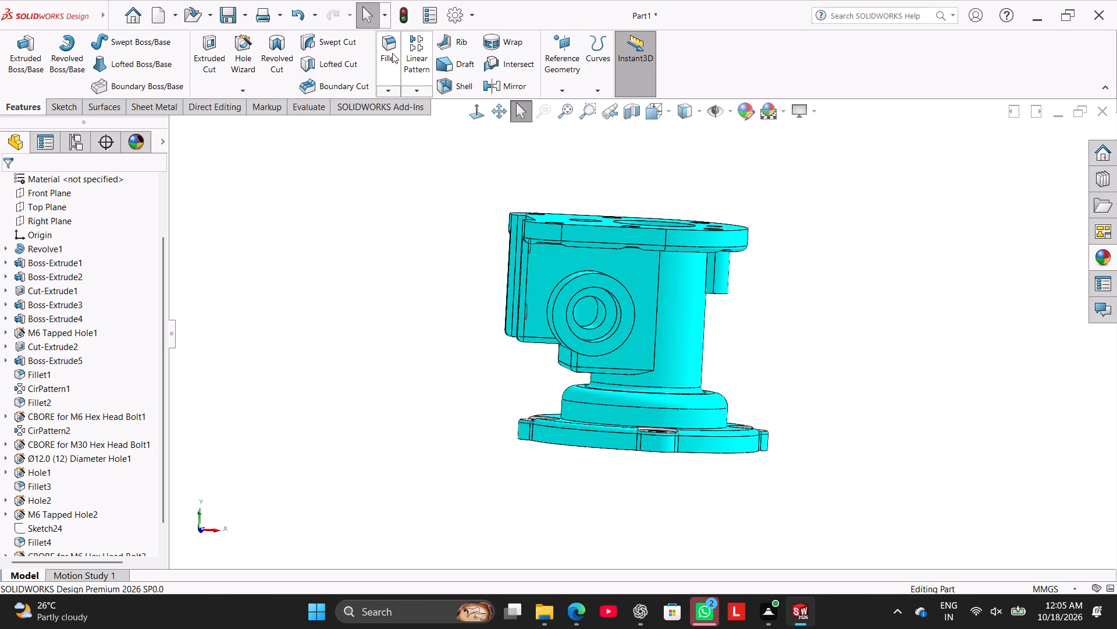
click(392, 53)
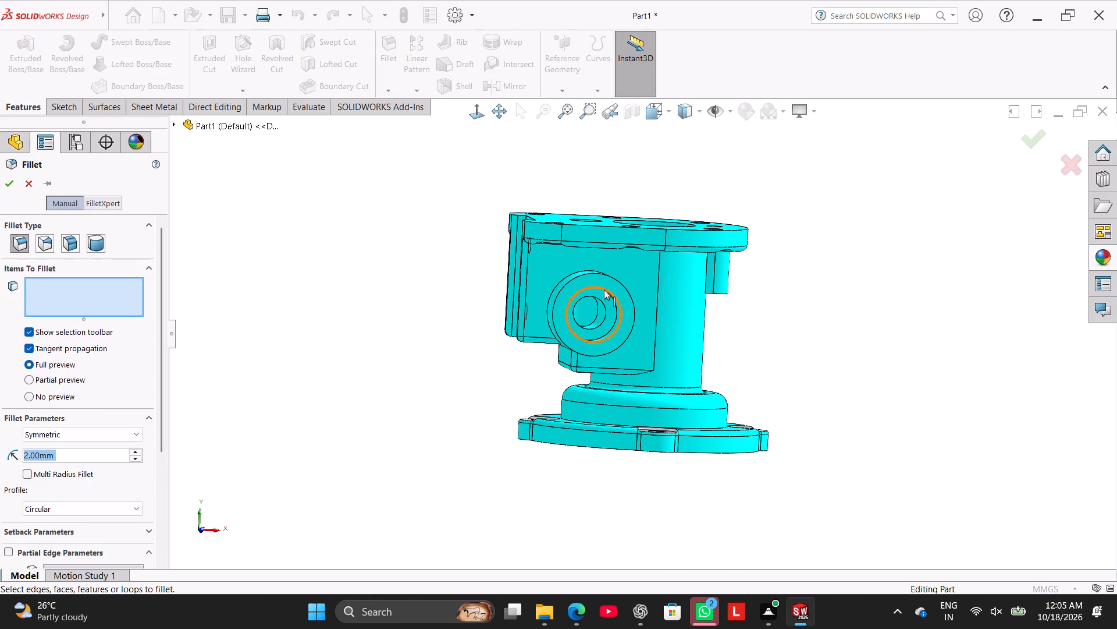
middle_drag(464, 402, 454, 458)
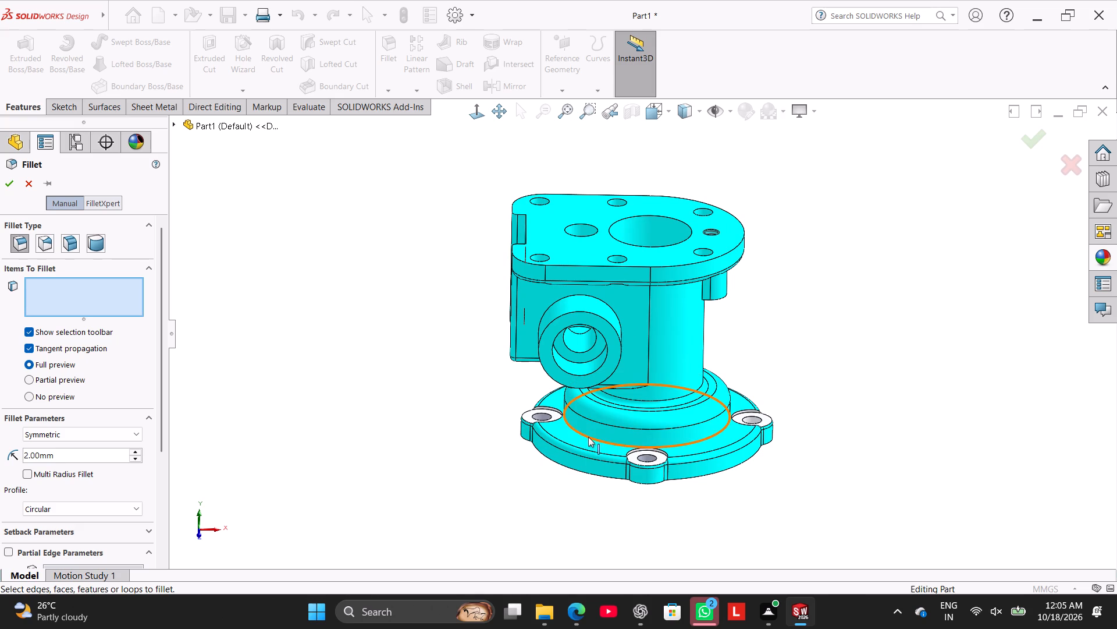
click(588, 437)
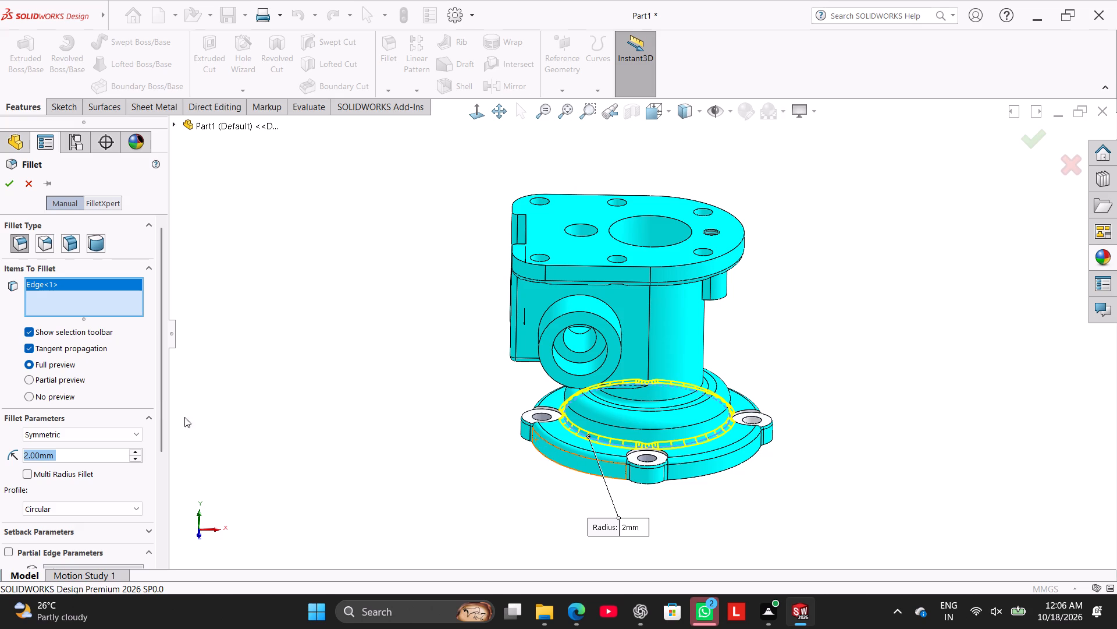
Set the overflow type of the hub-to-base-flange fillet to Keep surface in the fillet options.
drag(156, 388, 166, 518)
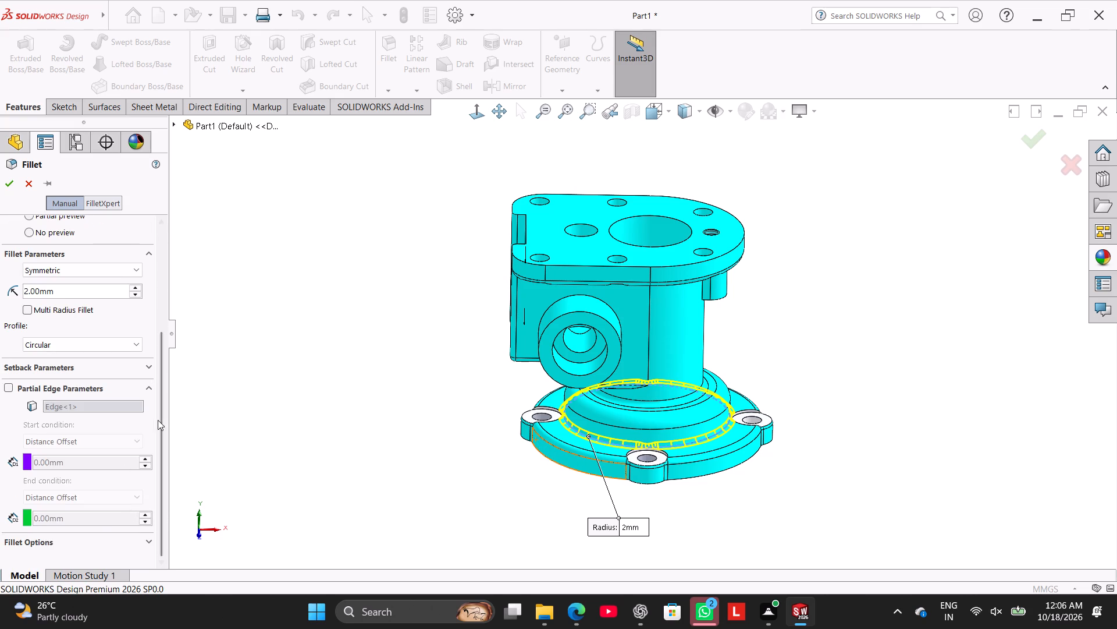
drag(166, 409, 219, 260)
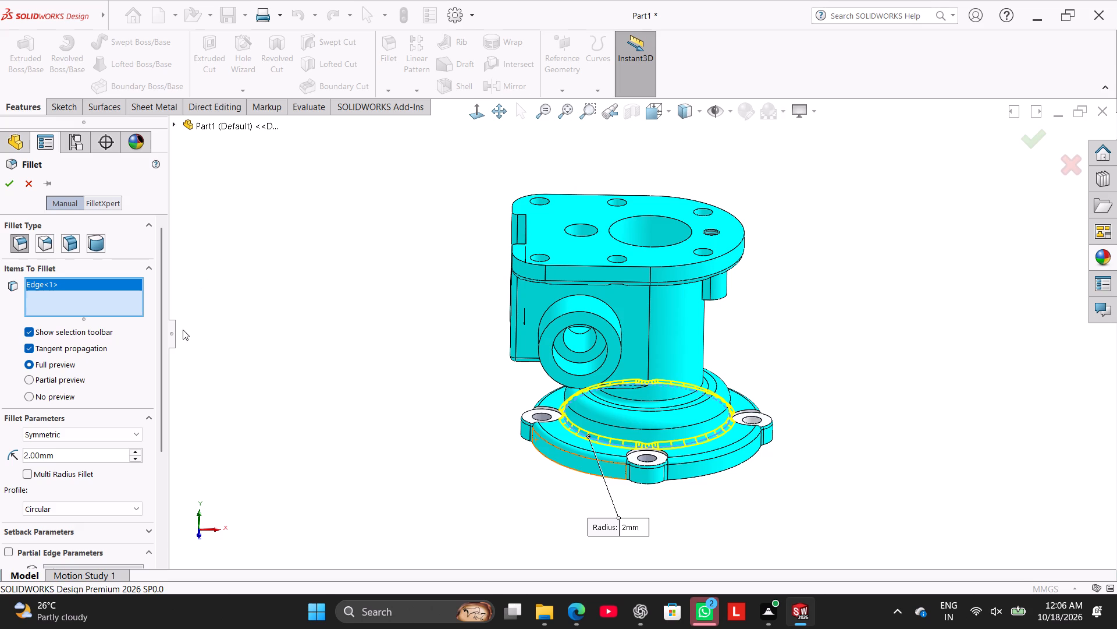
drag(154, 337, 155, 414)
drag(162, 360, 163, 417)
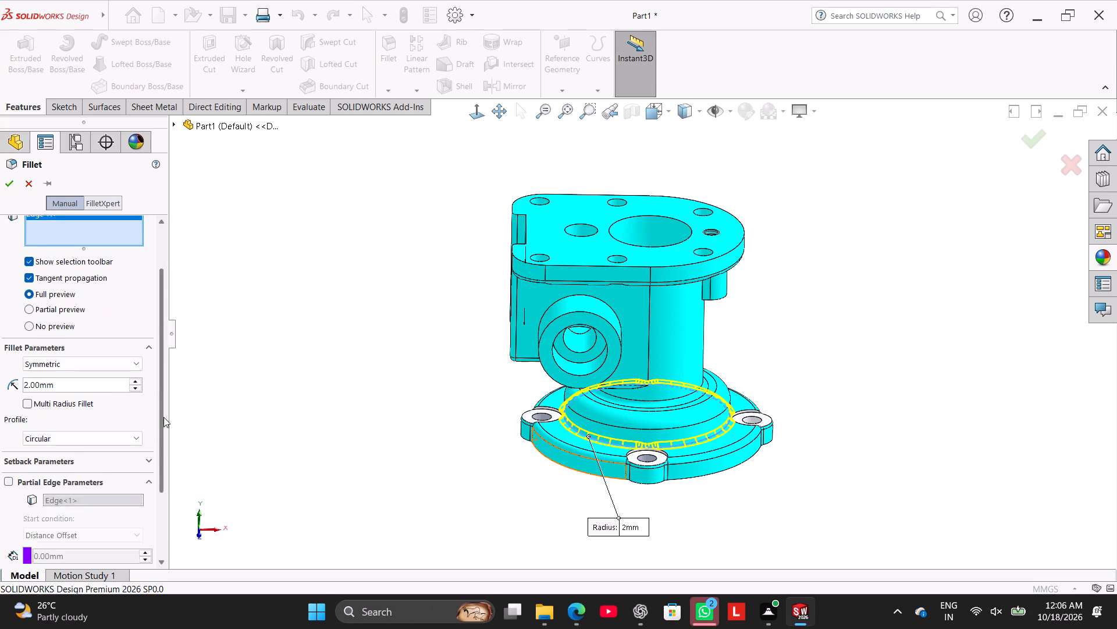
drag(163, 417, 162, 500)
click(141, 389)
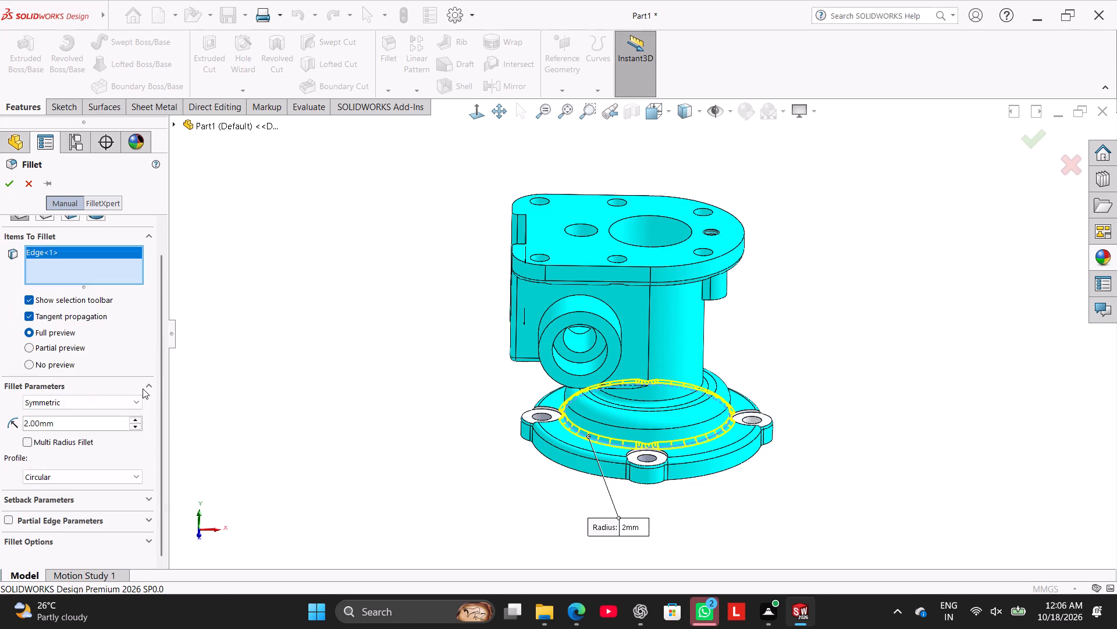
click(137, 541)
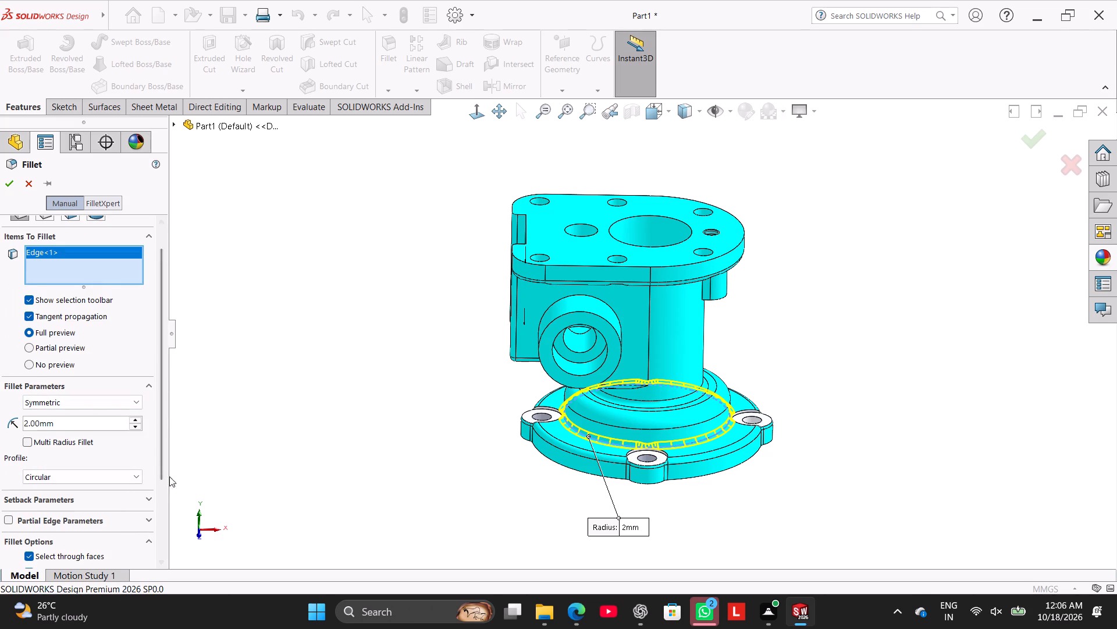
drag(163, 466, 162, 560)
click(65, 545)
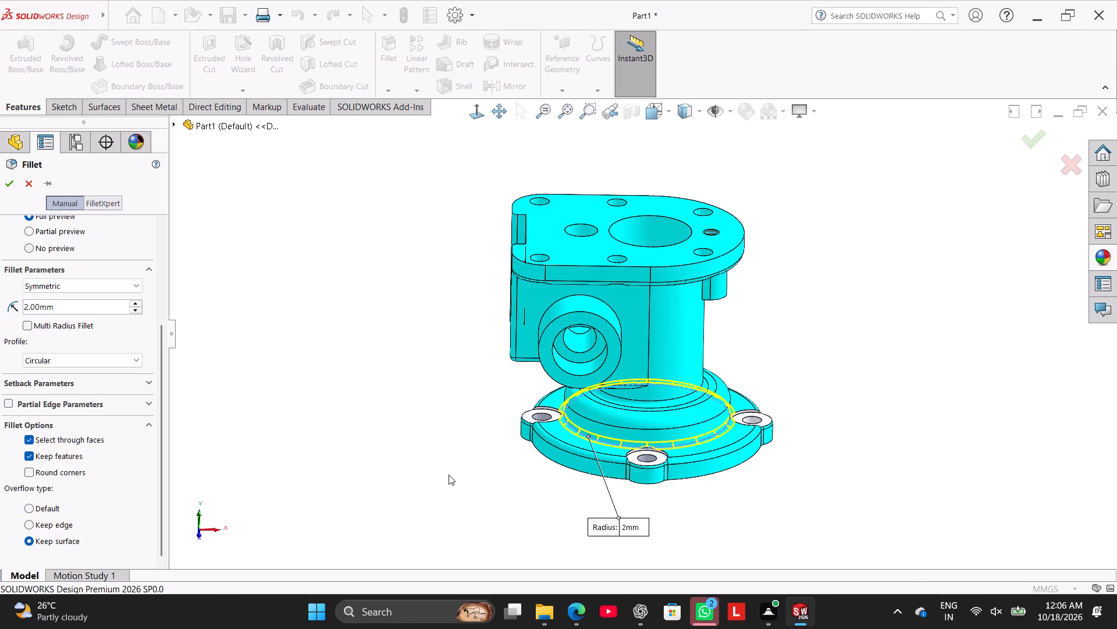
Add the edges where the cylindrical body, side block and small boss meet the top flange's underside to the 2 mm fillet.
middle_drag(449, 475, 524, 513)
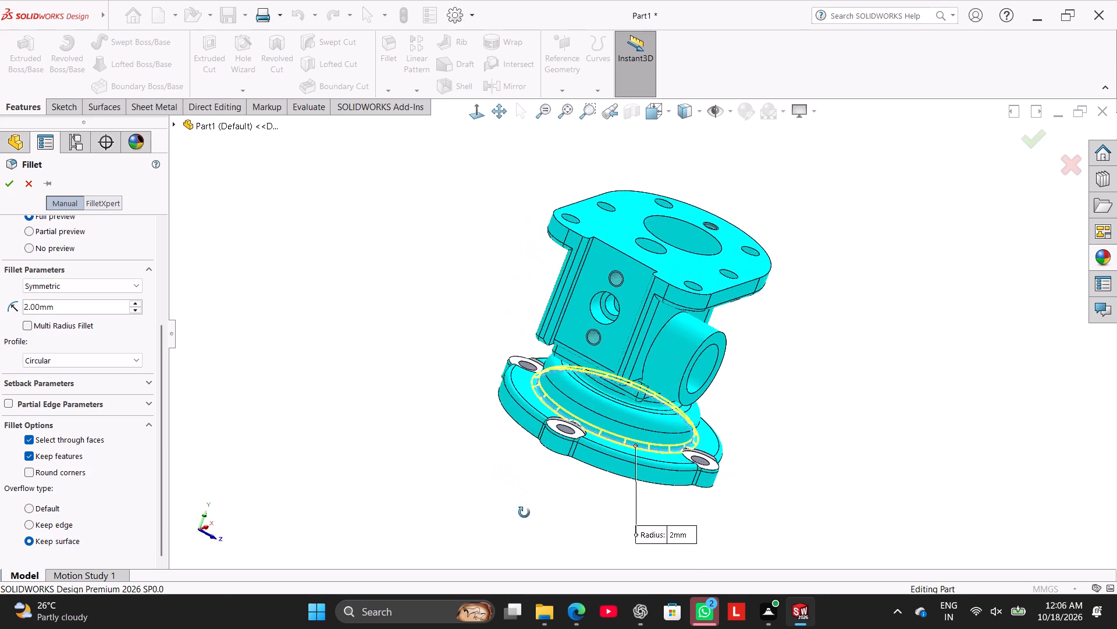
middle_drag(524, 513, 484, 541)
middle_drag(485, 510, 475, 338)
middle_drag(476, 391, 452, 283)
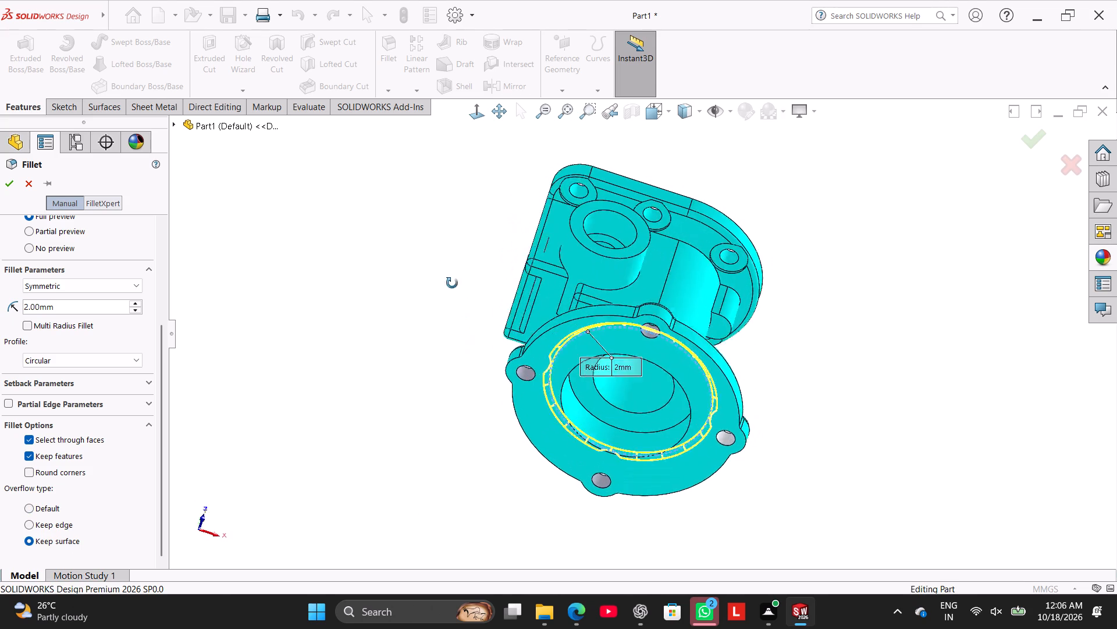
middle_drag(452, 283, 422, 243)
scroll(902, 275, down, 1)
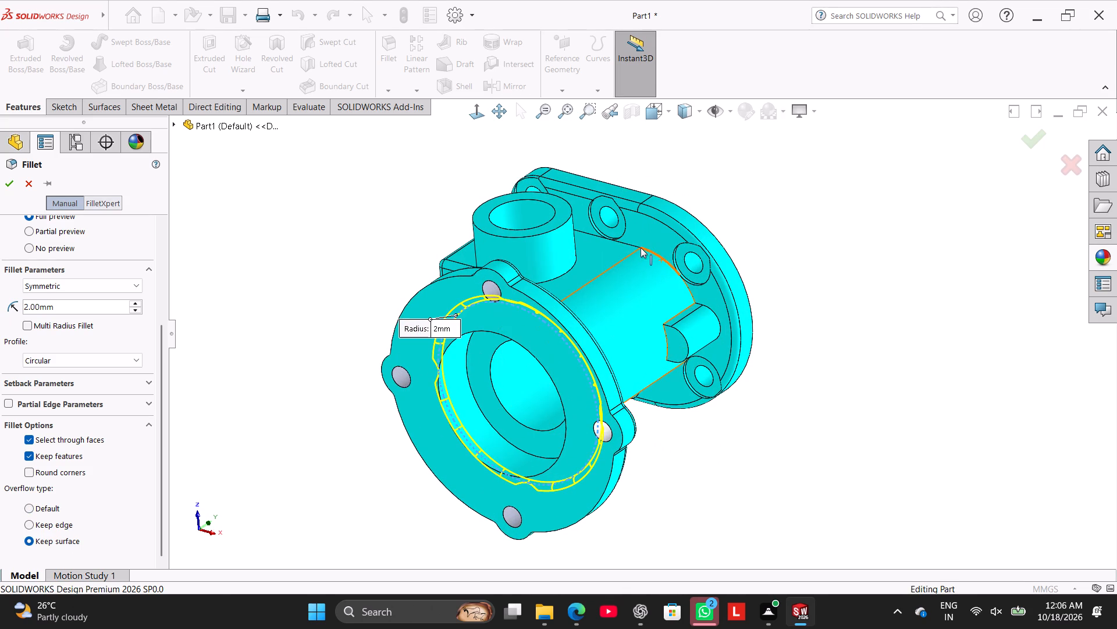
click(631, 245)
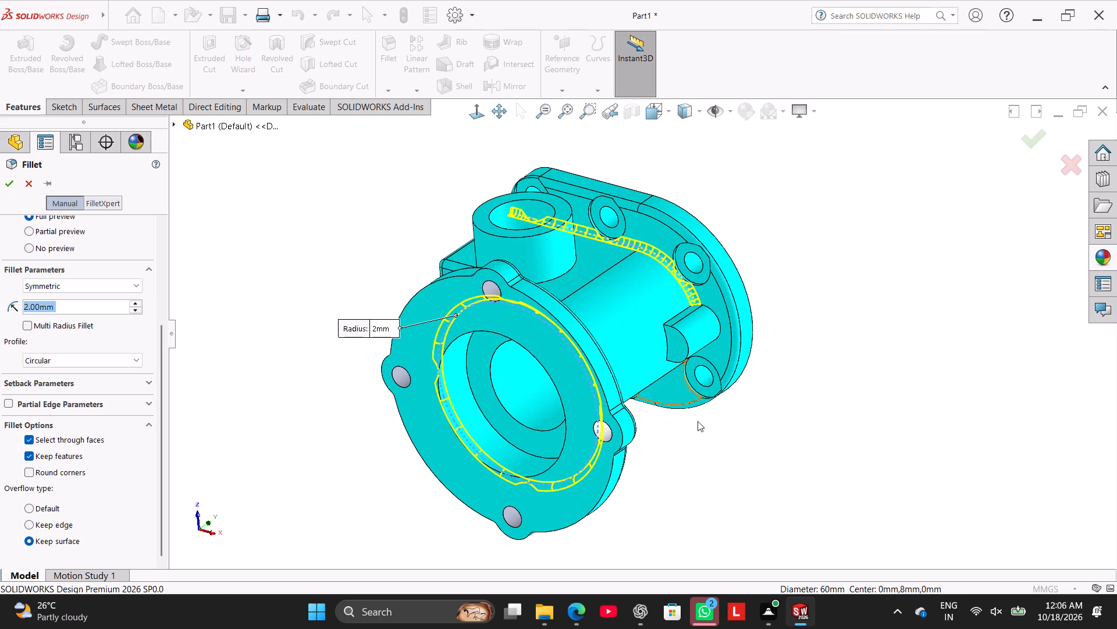
middle_drag(703, 438, 693, 263)
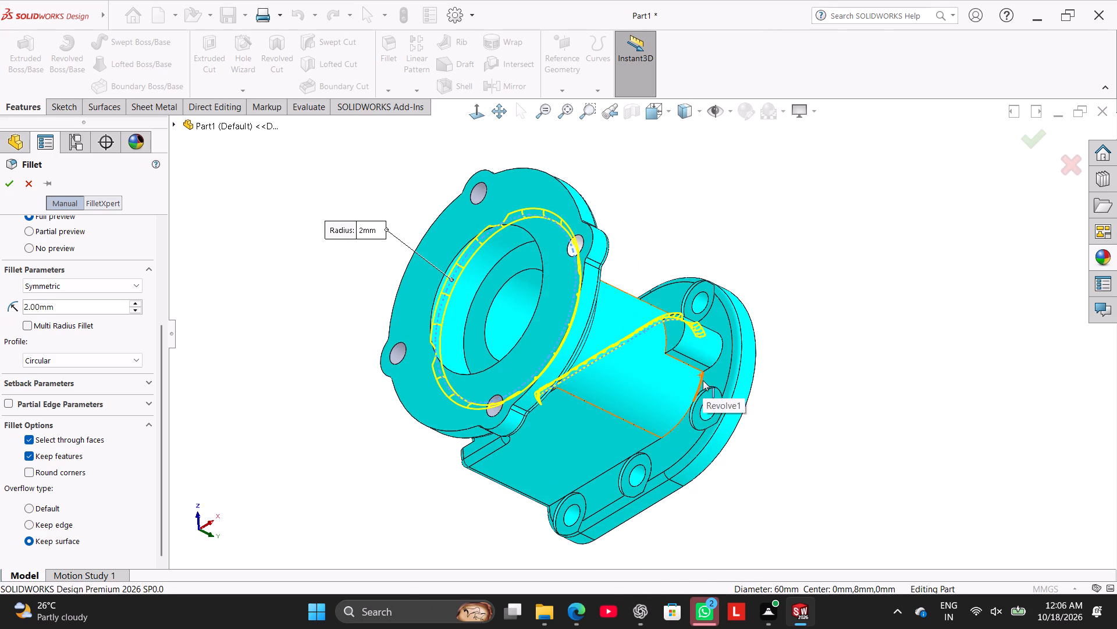
click(703, 380)
click(716, 360)
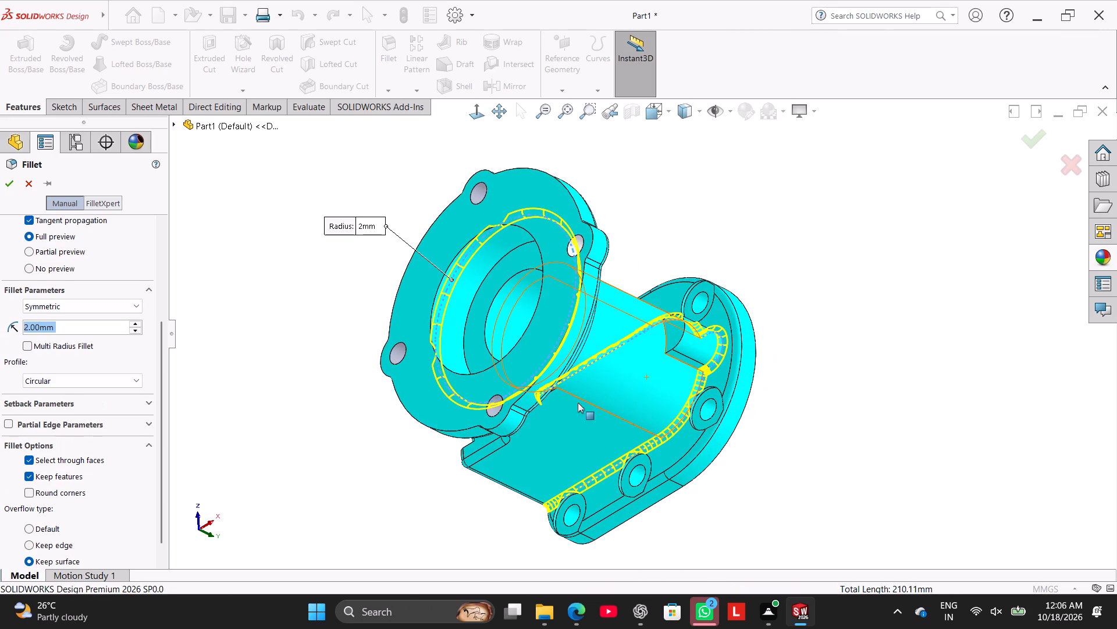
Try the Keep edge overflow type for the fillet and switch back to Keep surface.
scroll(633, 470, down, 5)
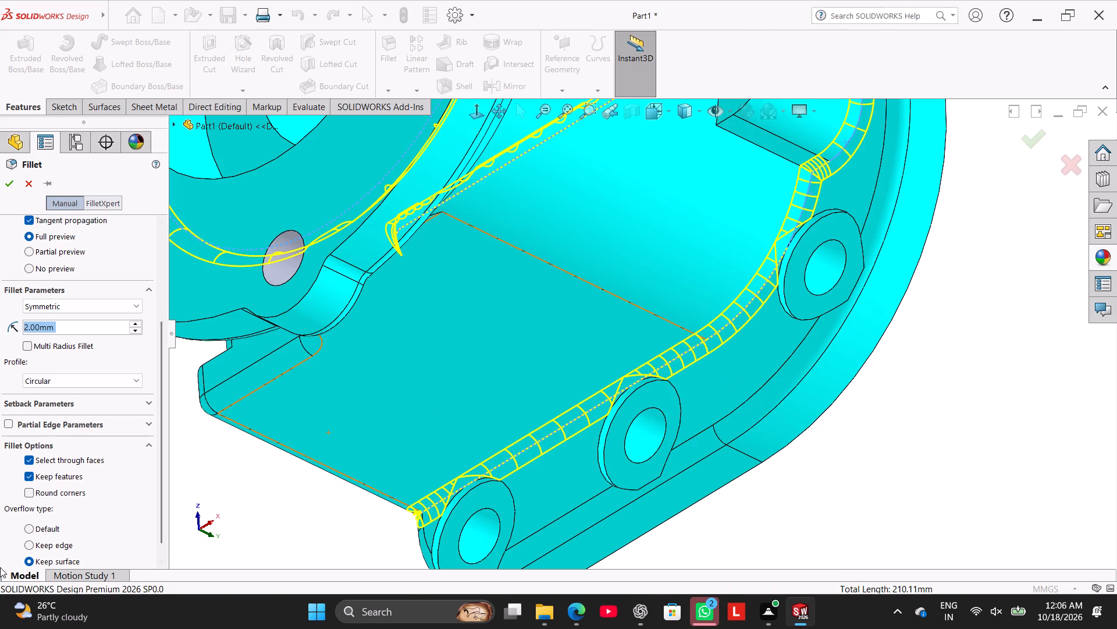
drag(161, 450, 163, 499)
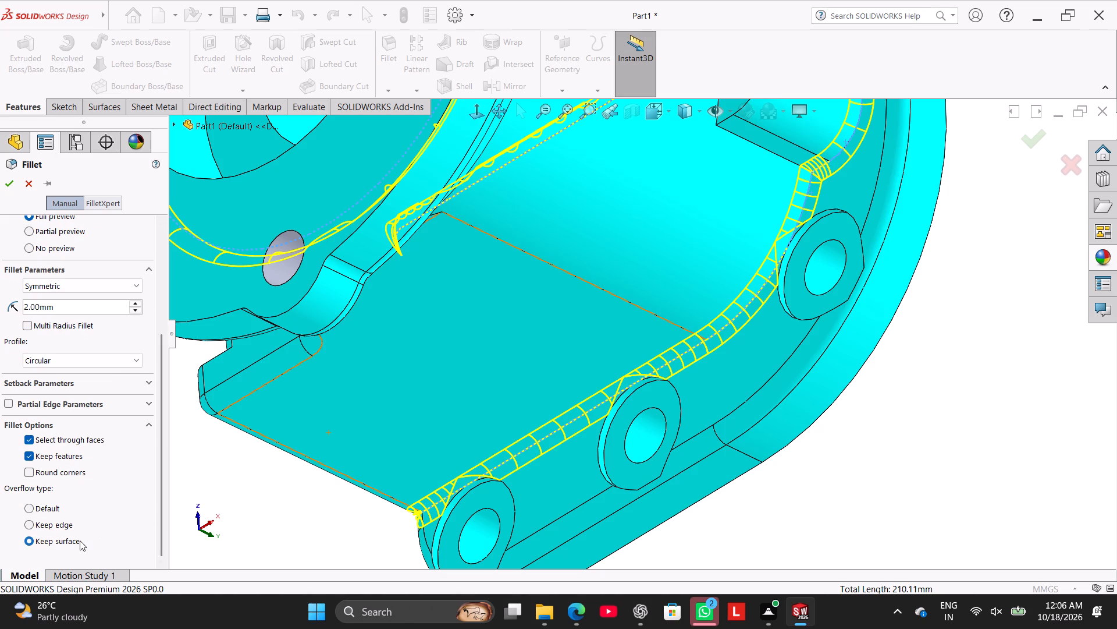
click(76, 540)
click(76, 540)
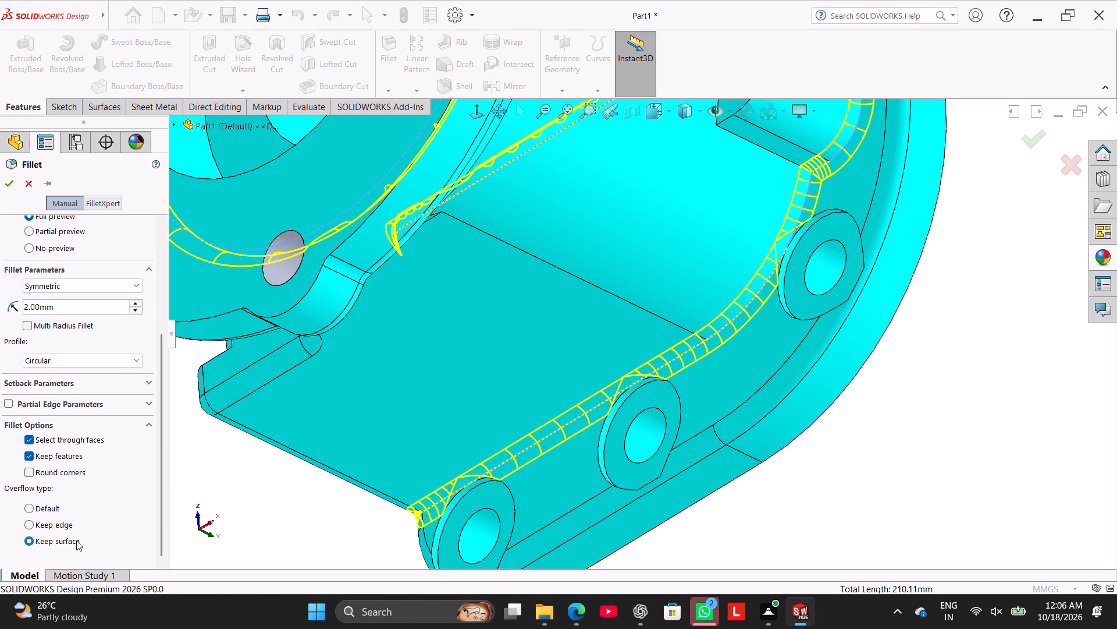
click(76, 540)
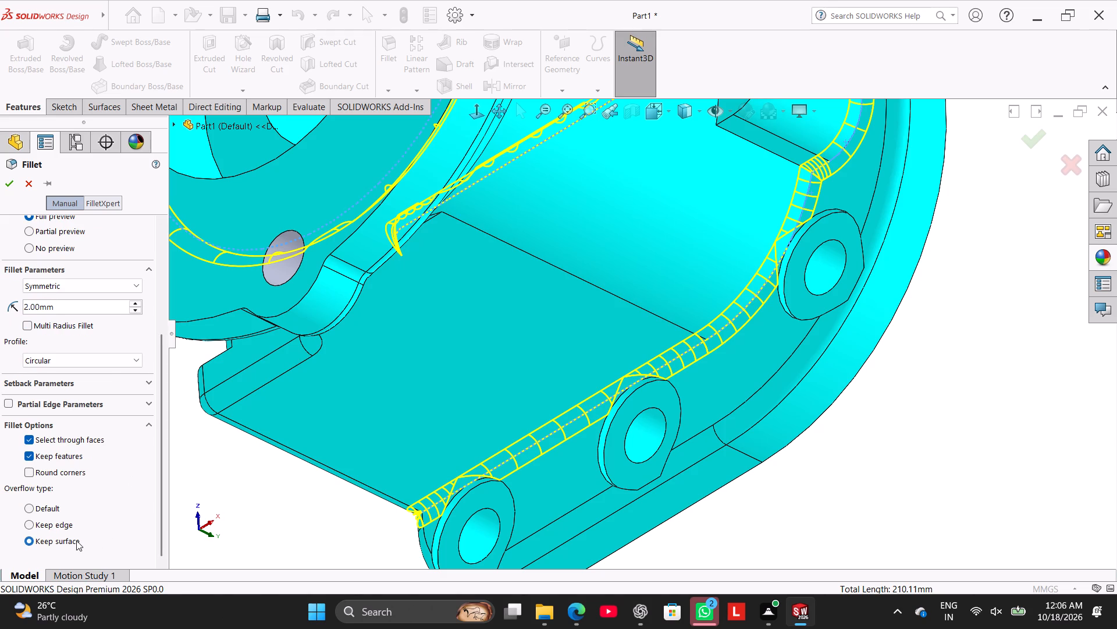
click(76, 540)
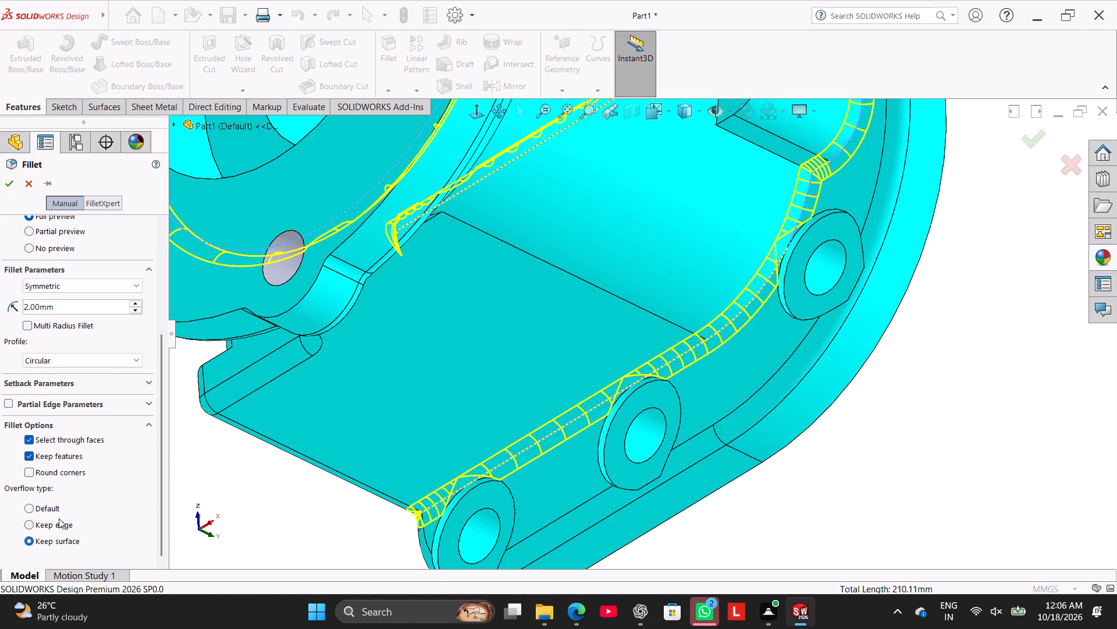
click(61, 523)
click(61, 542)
Add the circular edge where the large round port boss meets the side block and finish the 2 mm fillet.
scroll(418, 452, up, 6)
middle_drag(446, 347, 449, 465)
scroll(447, 465, down, 1)
middle_drag(401, 386, 401, 501)
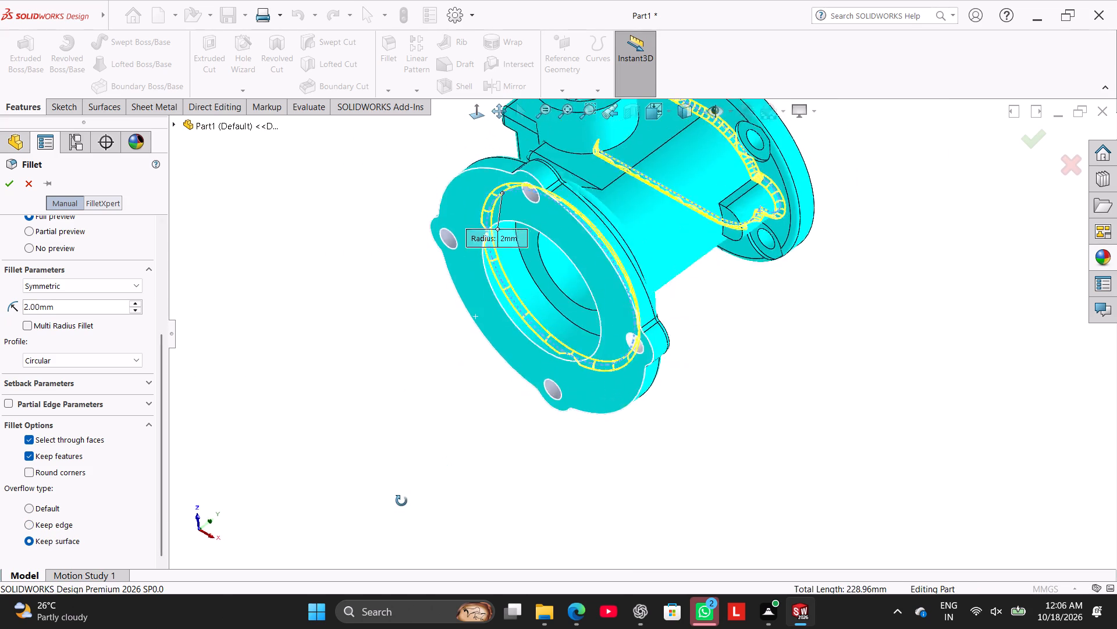
middle_drag(401, 501, 400, 504)
middle_drag(421, 333, 435, 388)
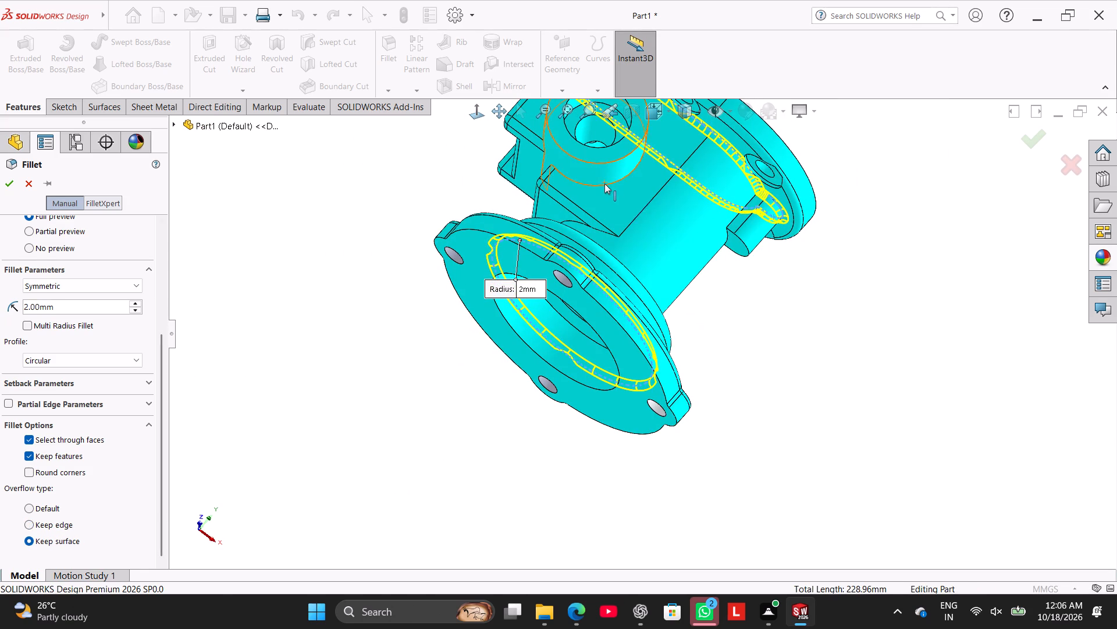
click(604, 185)
middle_drag(416, 204, 438, 300)
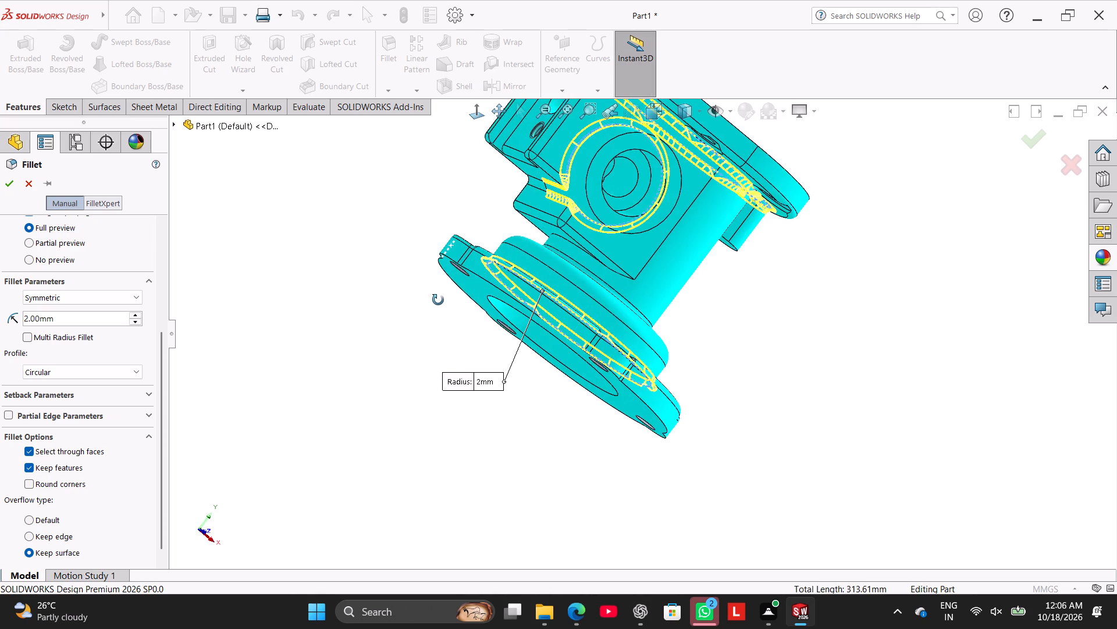
middle_drag(438, 300, 457, 298)
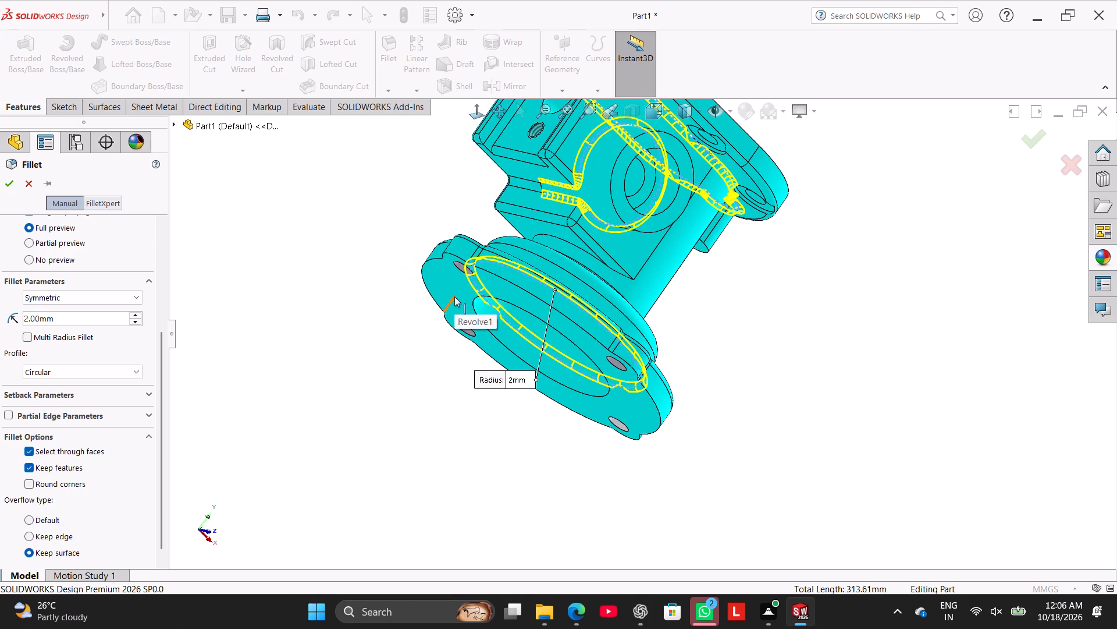
click(6, 184)
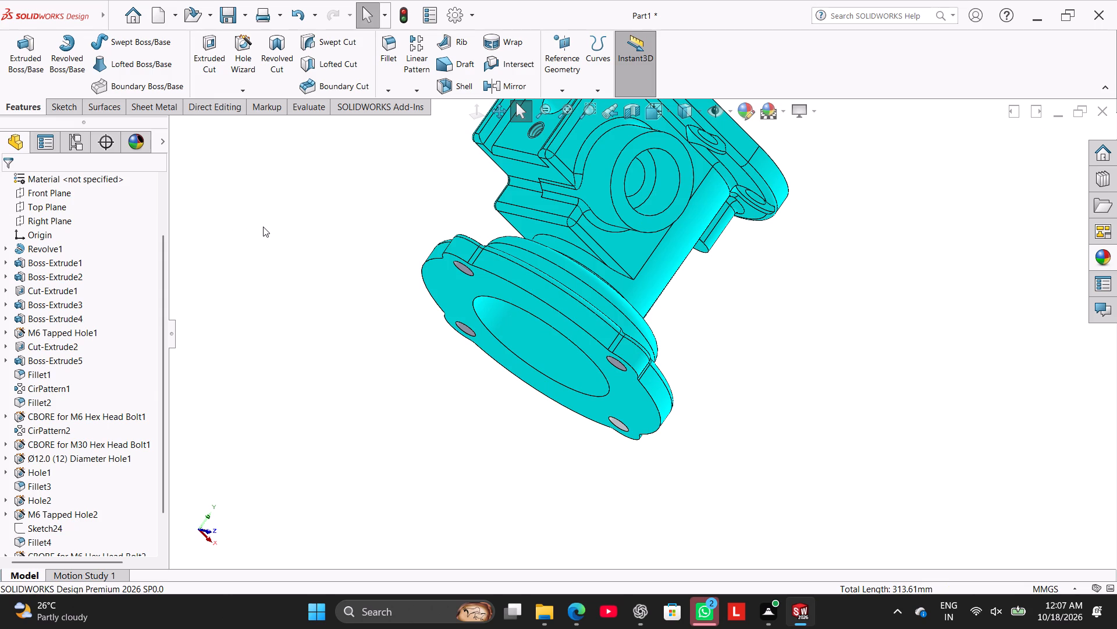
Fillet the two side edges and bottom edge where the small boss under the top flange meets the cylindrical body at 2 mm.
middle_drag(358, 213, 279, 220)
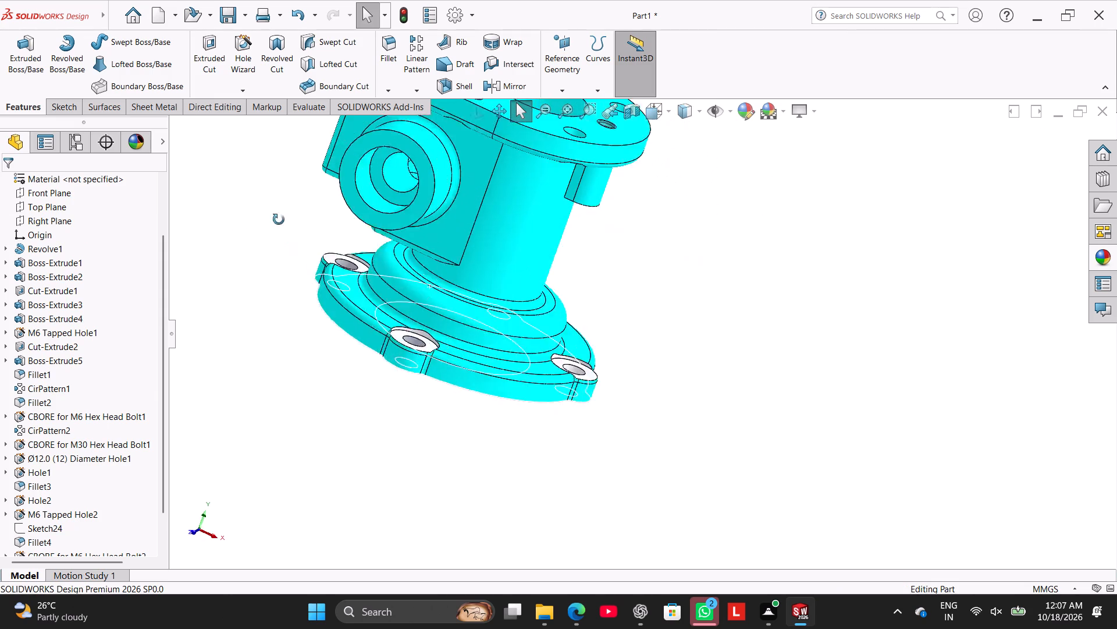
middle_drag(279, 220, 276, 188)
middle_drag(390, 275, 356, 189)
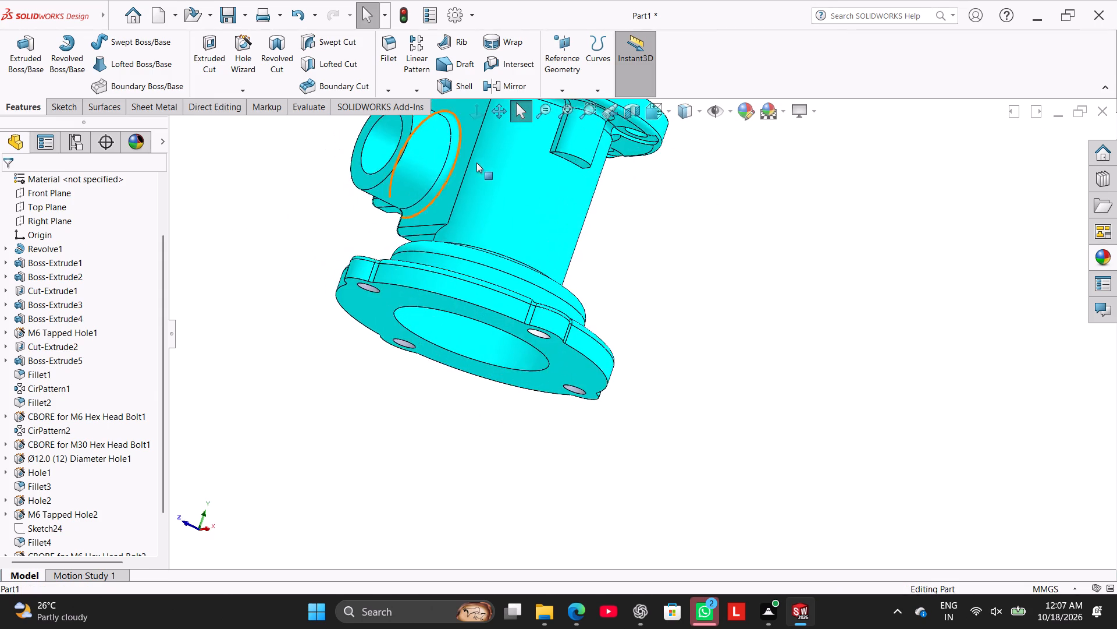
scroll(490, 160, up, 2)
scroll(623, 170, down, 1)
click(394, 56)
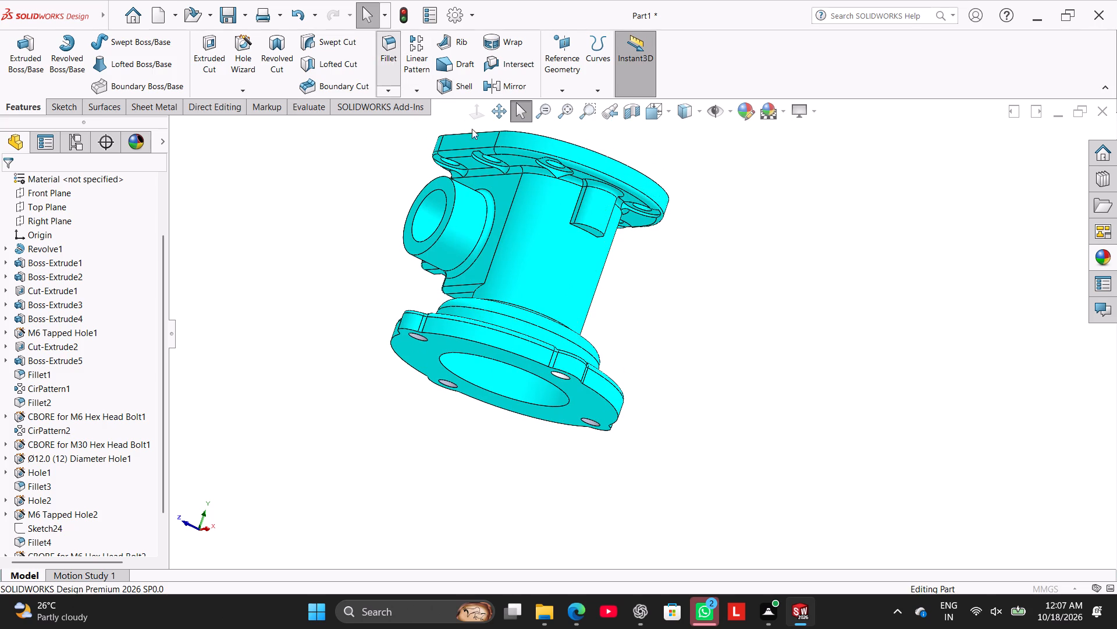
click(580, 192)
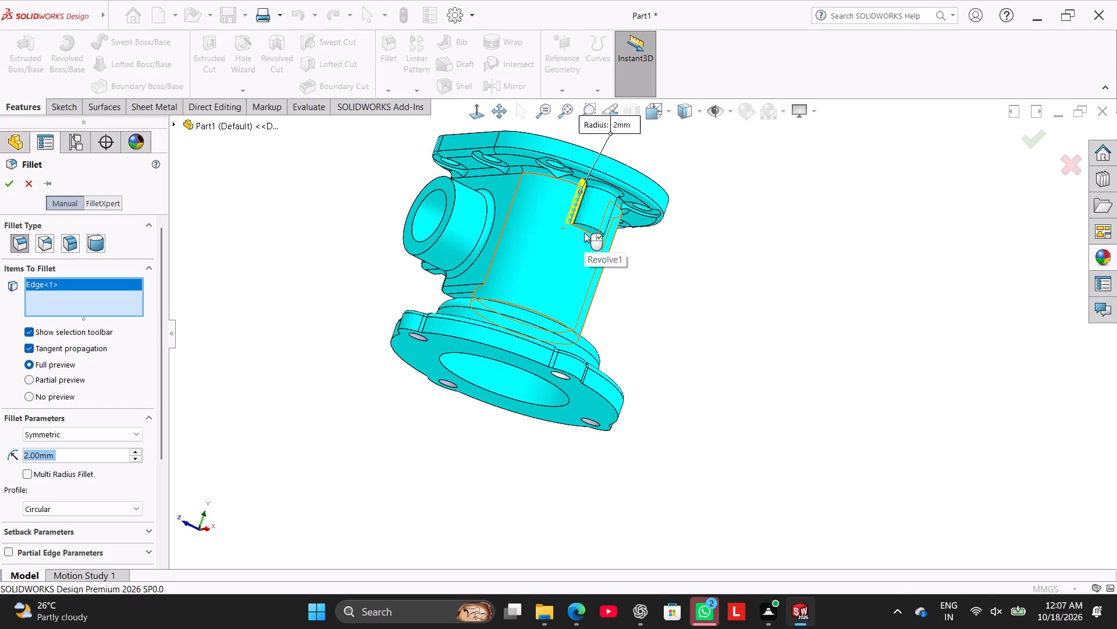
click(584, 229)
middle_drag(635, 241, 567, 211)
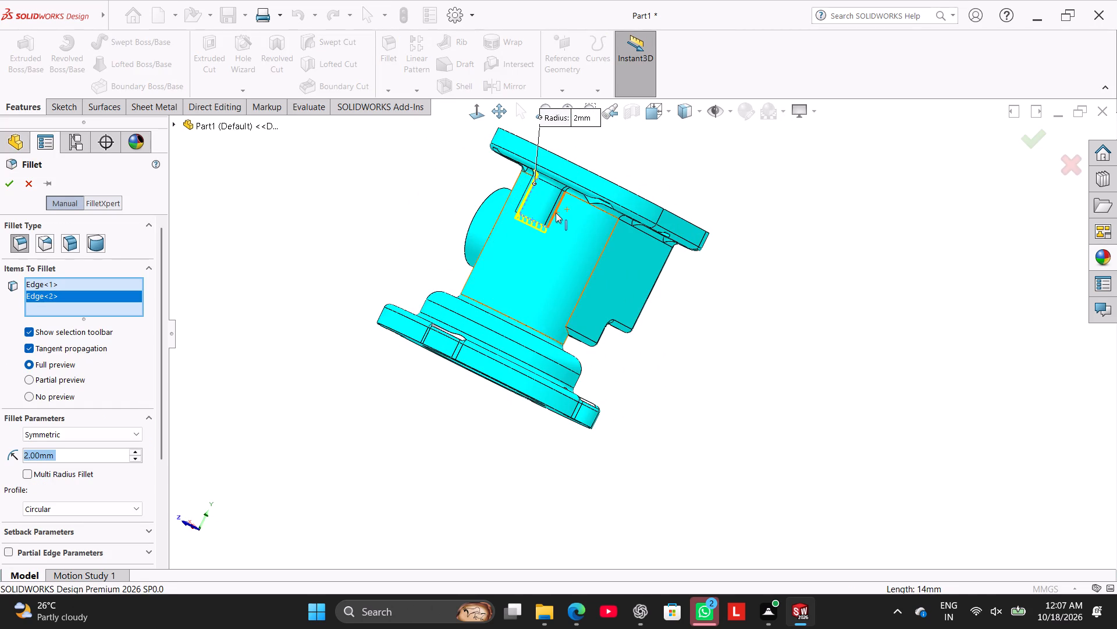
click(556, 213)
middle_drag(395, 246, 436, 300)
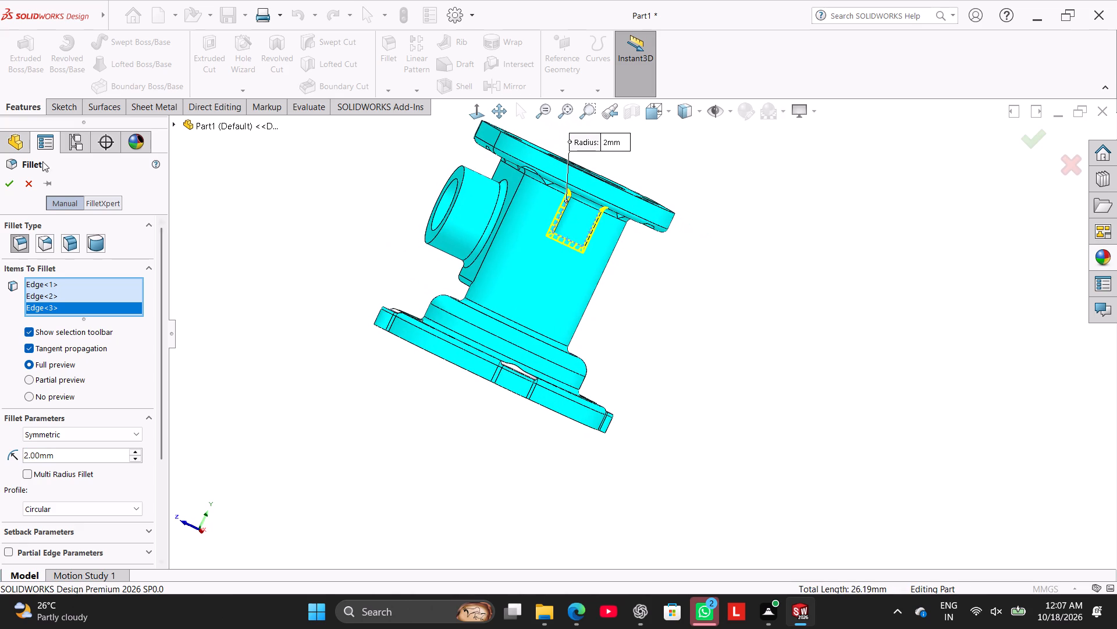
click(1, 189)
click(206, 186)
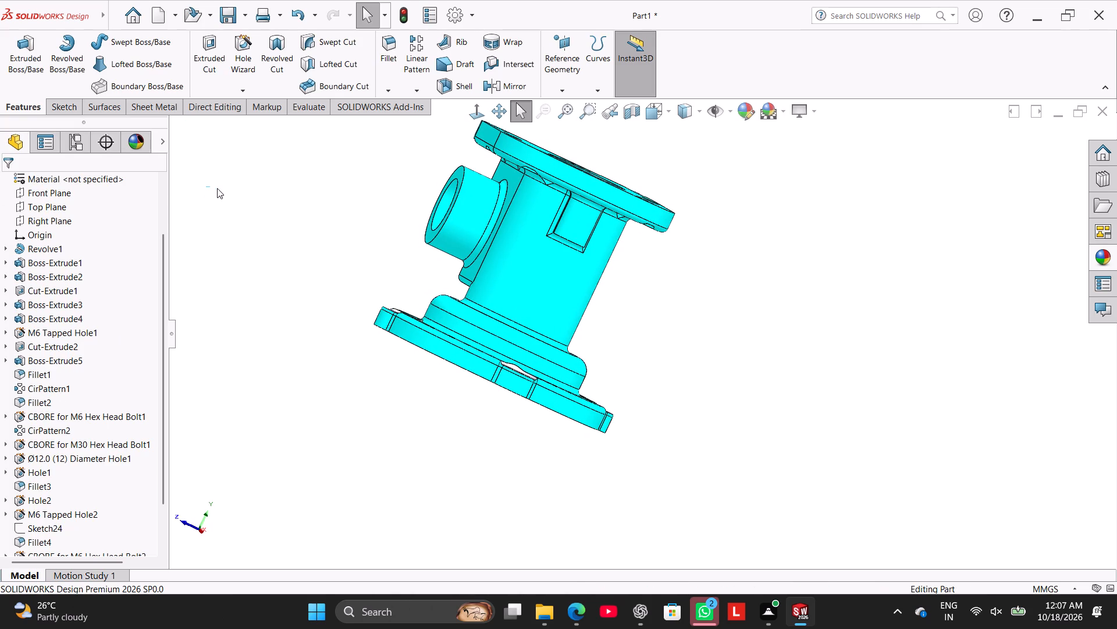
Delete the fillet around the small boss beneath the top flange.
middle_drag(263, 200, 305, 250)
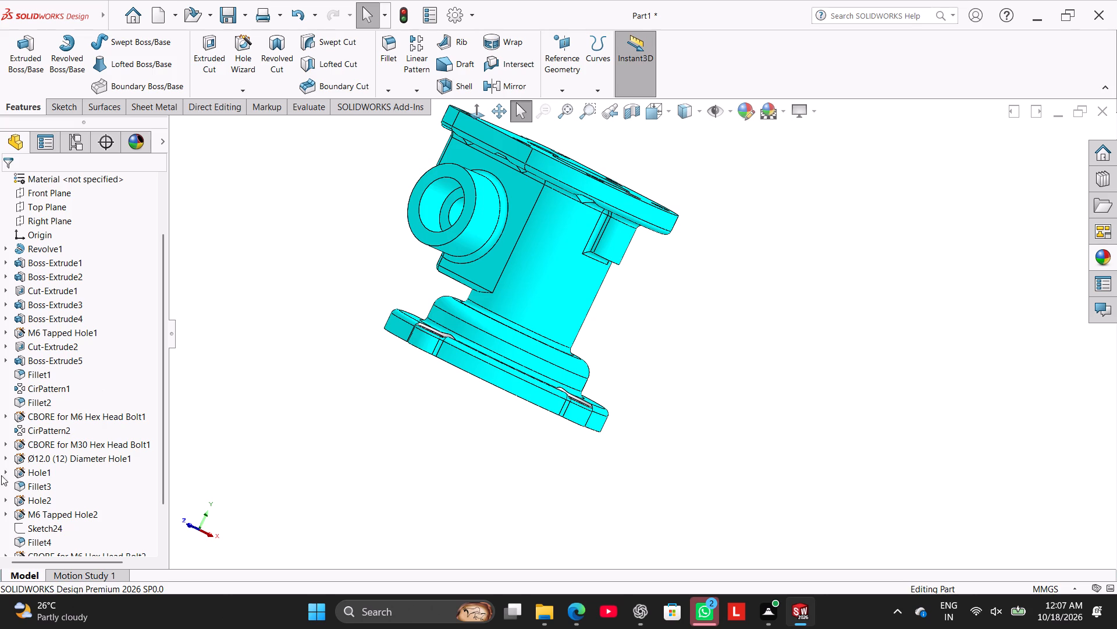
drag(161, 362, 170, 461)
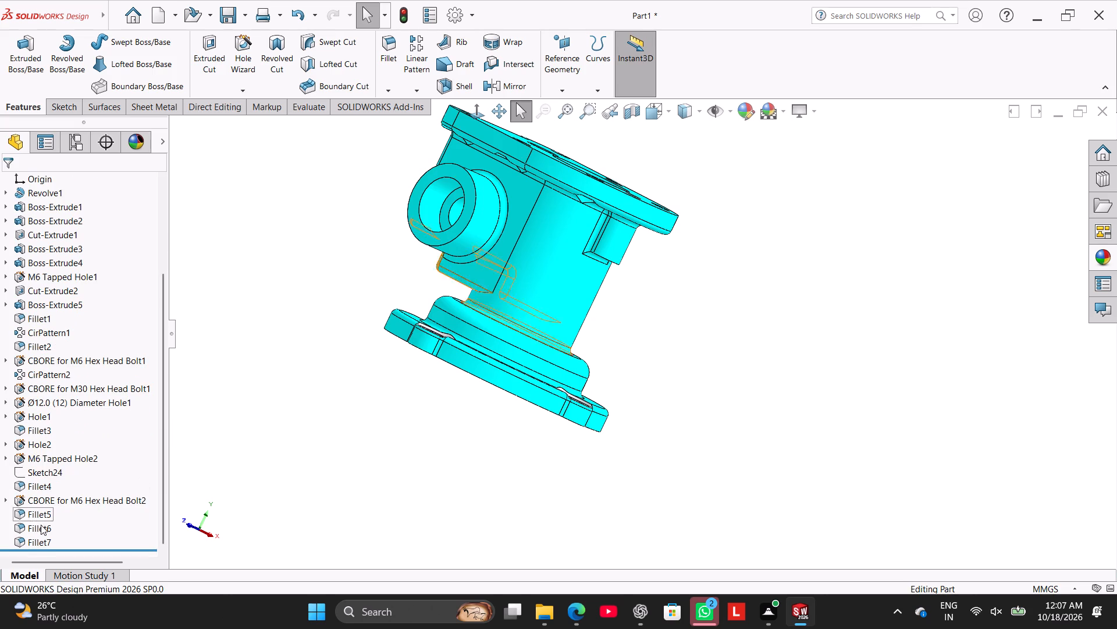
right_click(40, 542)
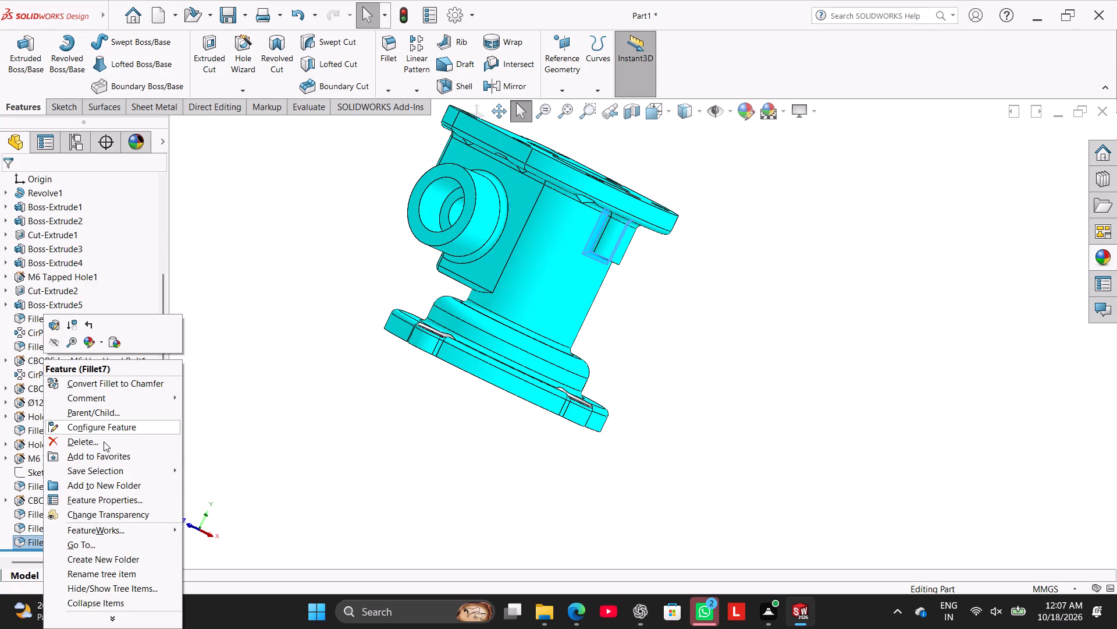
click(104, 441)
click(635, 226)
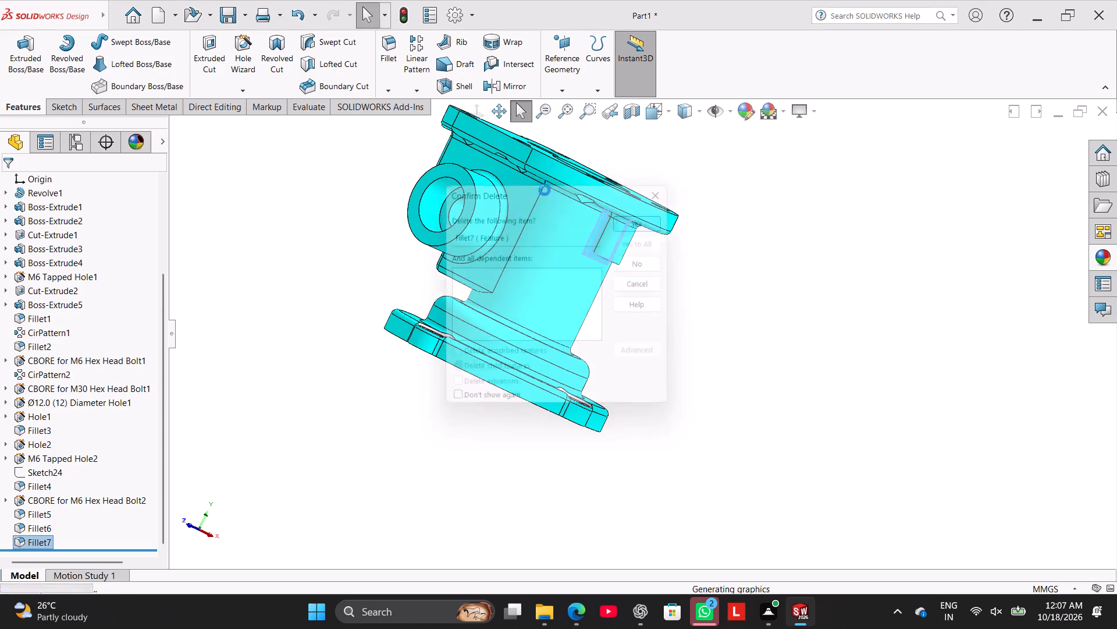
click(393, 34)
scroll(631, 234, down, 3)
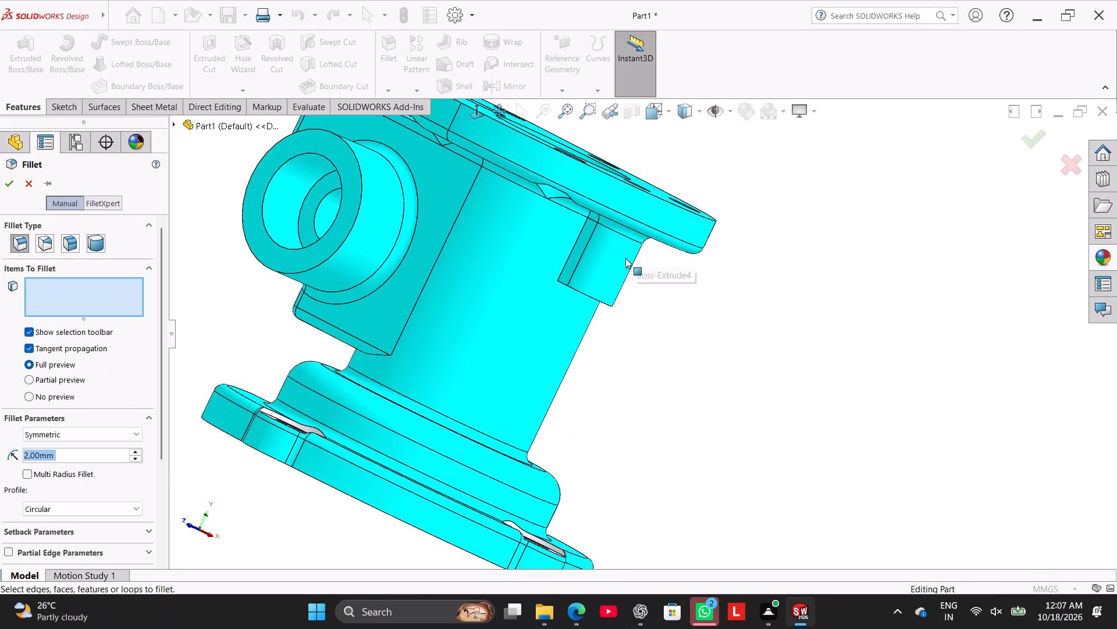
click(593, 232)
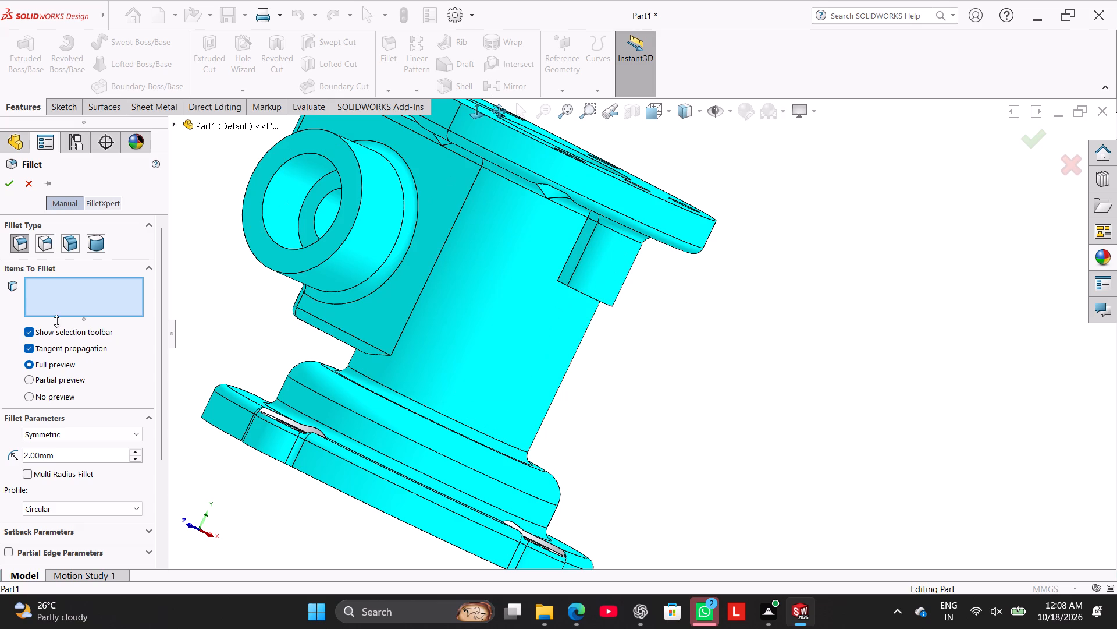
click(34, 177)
Start a sketch on the Front Plane and draw a line about 7 mm long from below the side block to the base's rounded shoulder.
scroll(45, 294, up, 2)
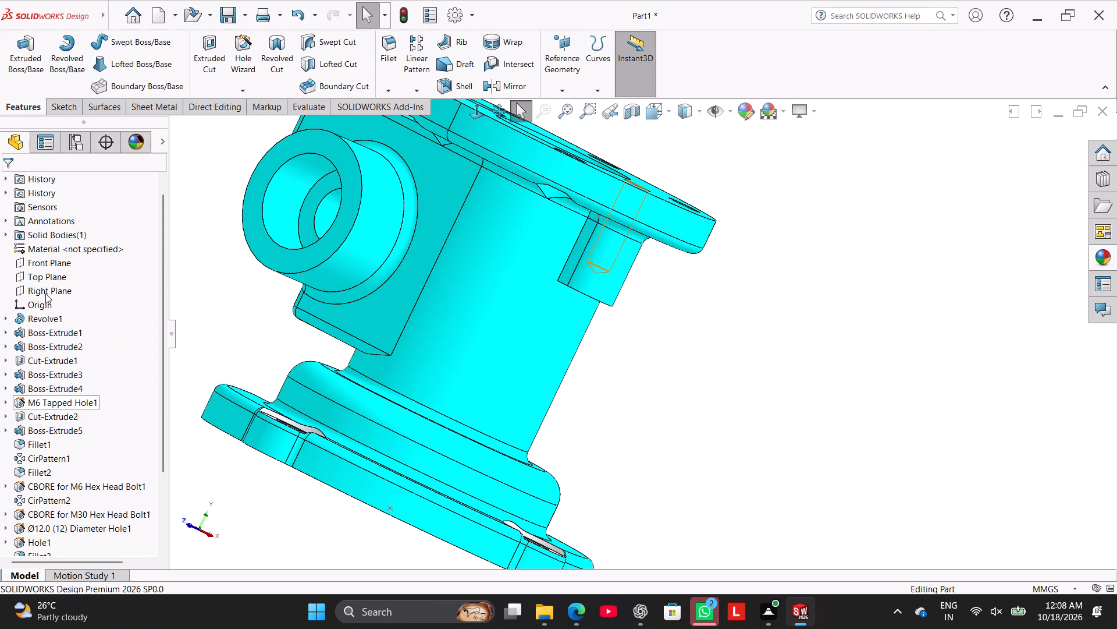
click(57, 269)
click(70, 252)
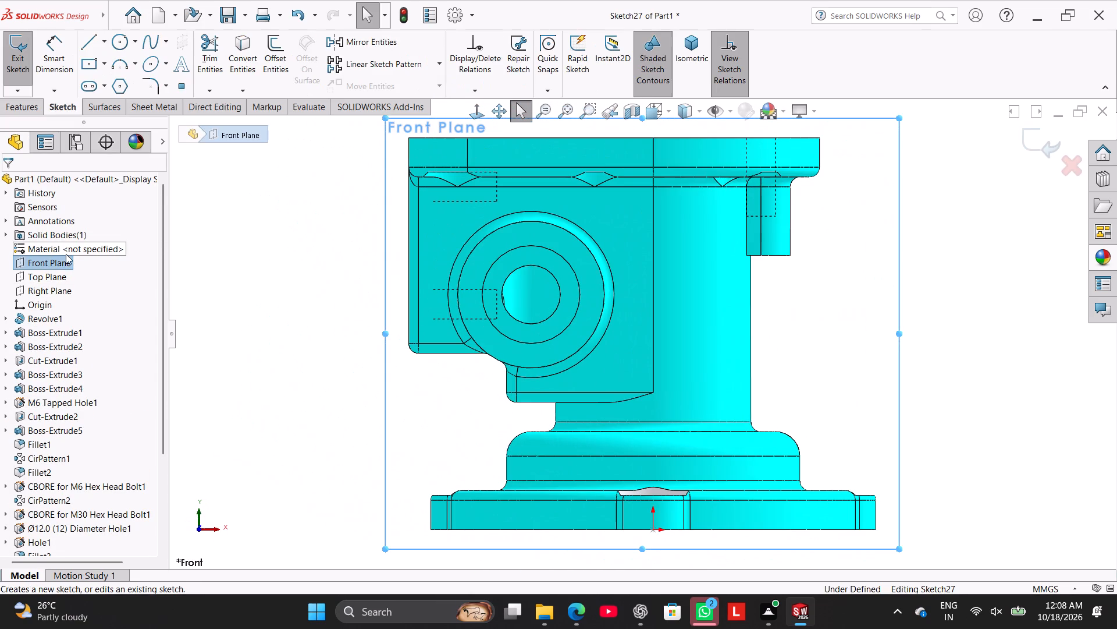
click(96, 34)
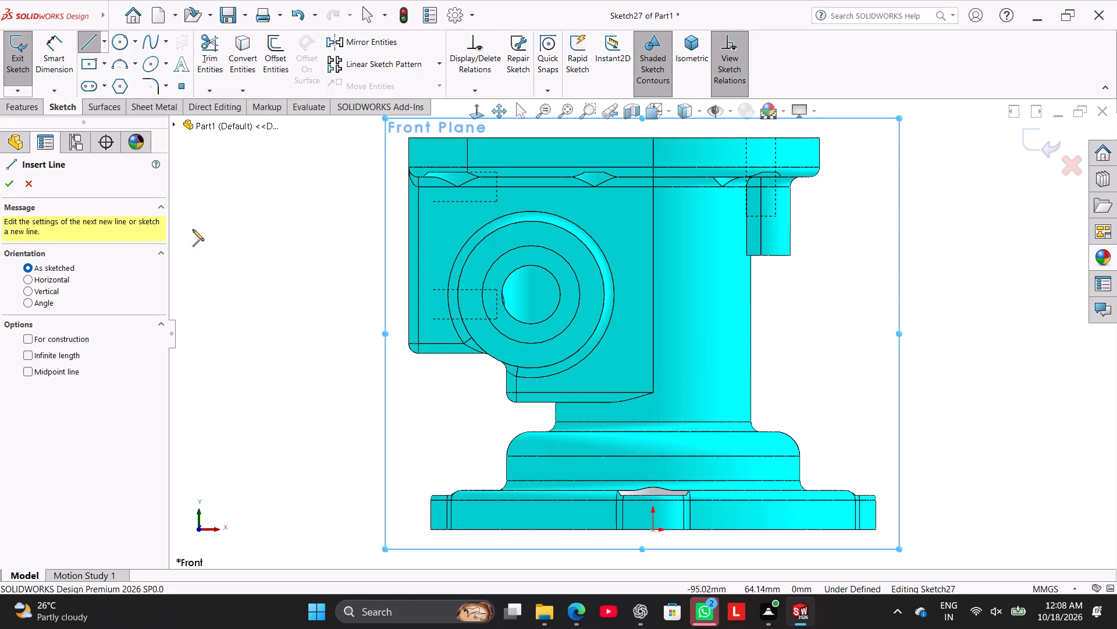
scroll(502, 462, down, 3)
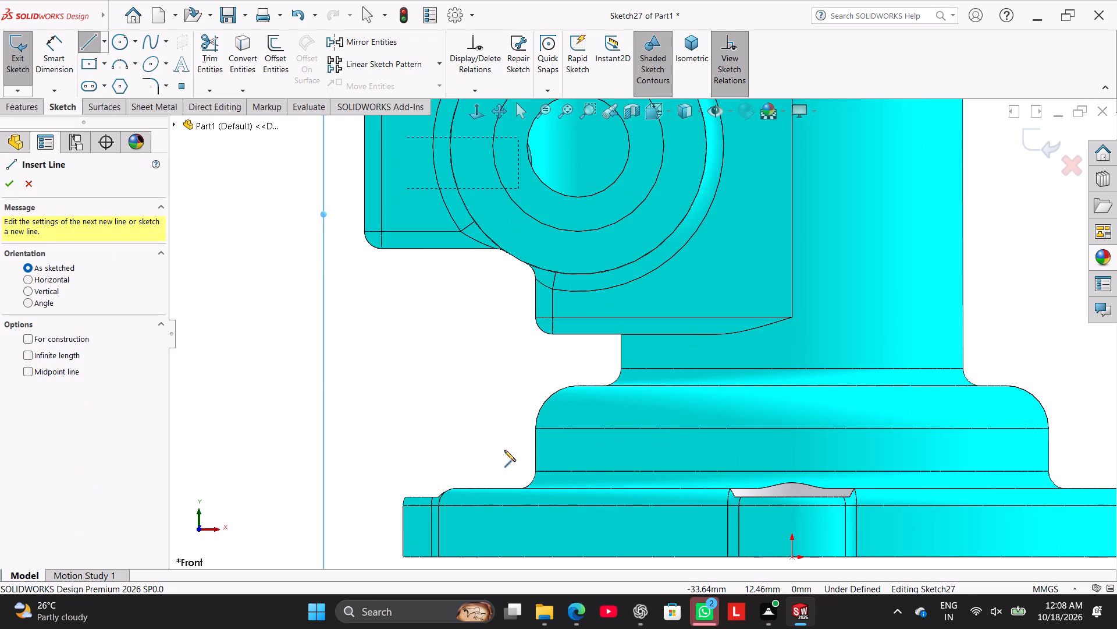
click(529, 339)
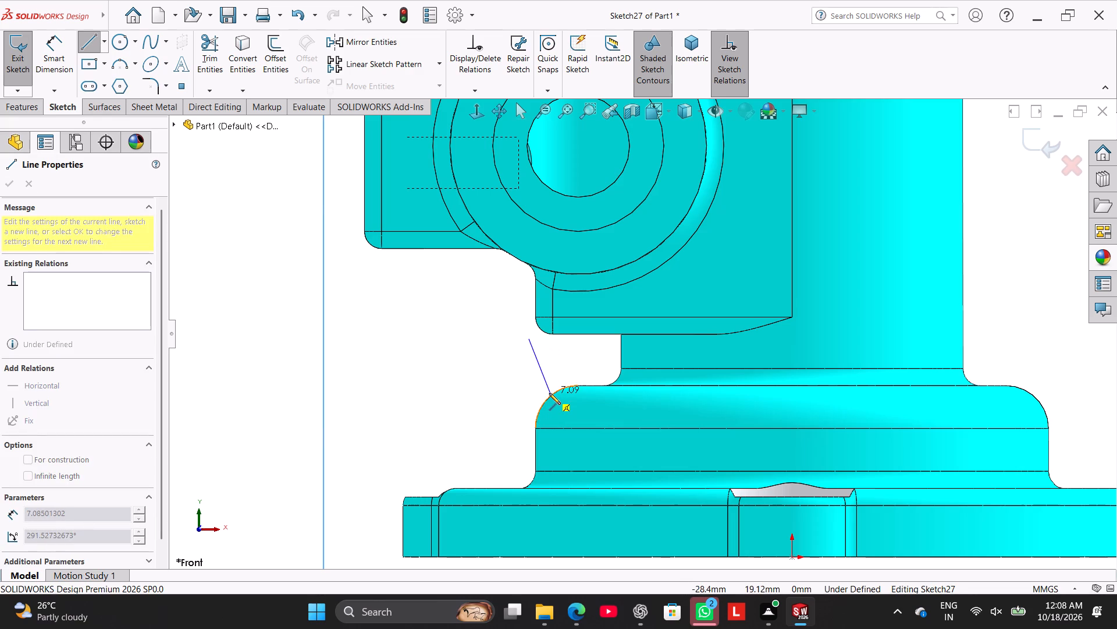
click(549, 393)
right_click(500, 374)
click(518, 378)
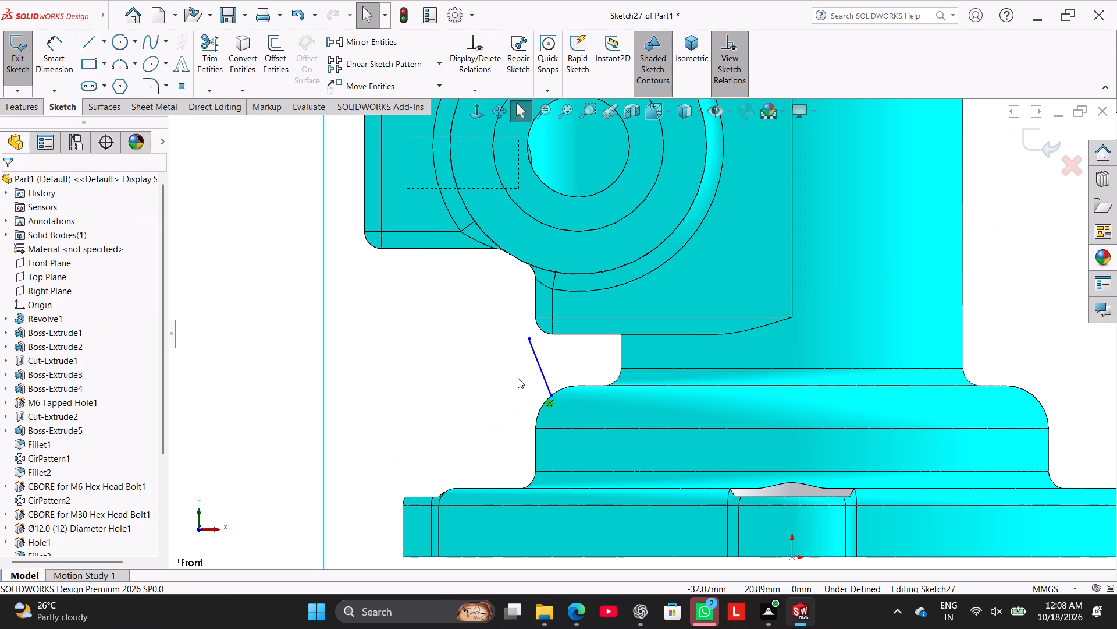
Dimension the line's lower endpoint at 16 mm above the bottom flange's underside.
click(59, 49)
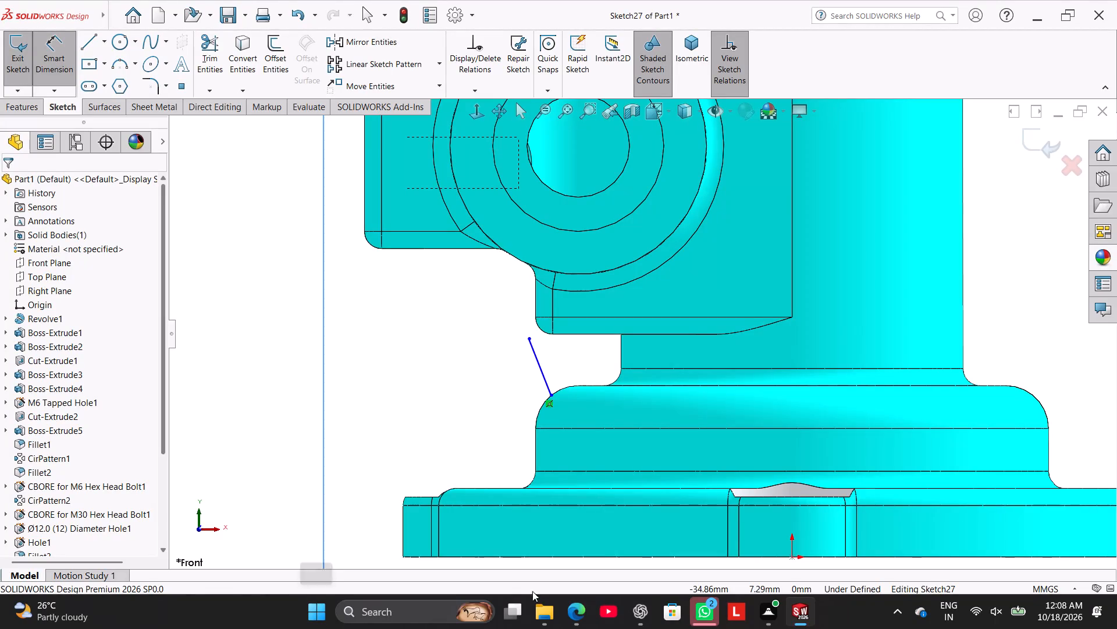
click(551, 395)
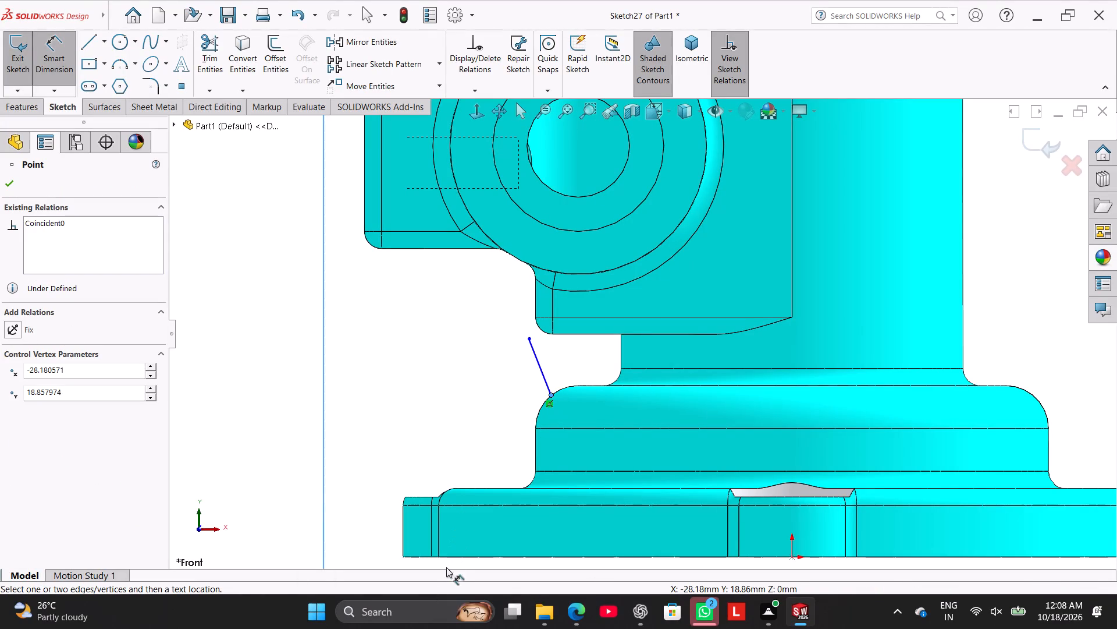
click(425, 557)
click(373, 494)
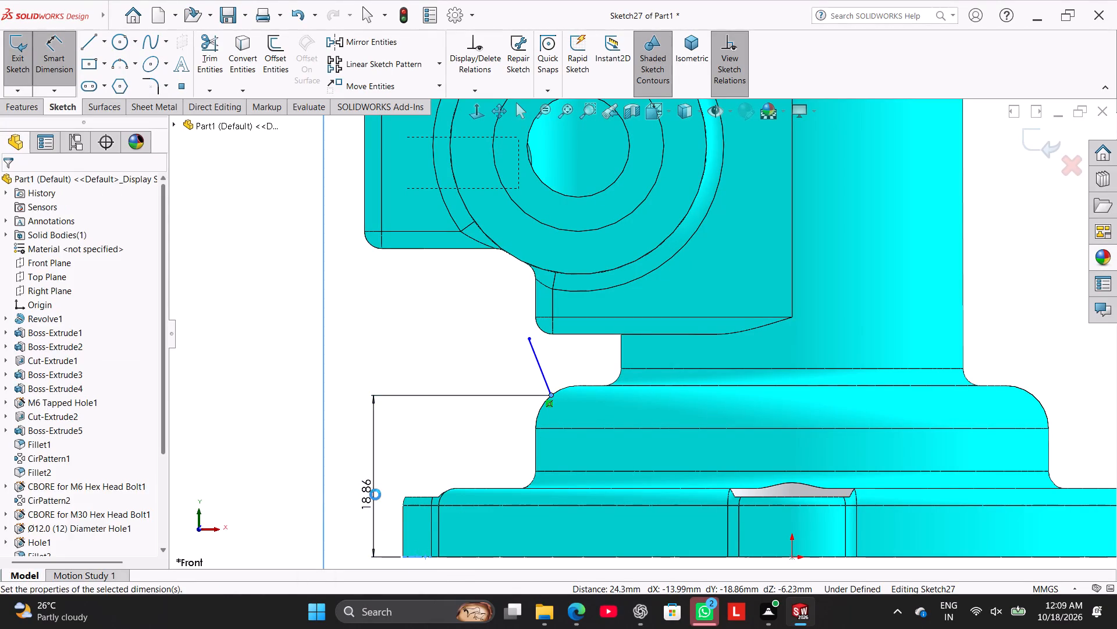
text(16)
key(Return)
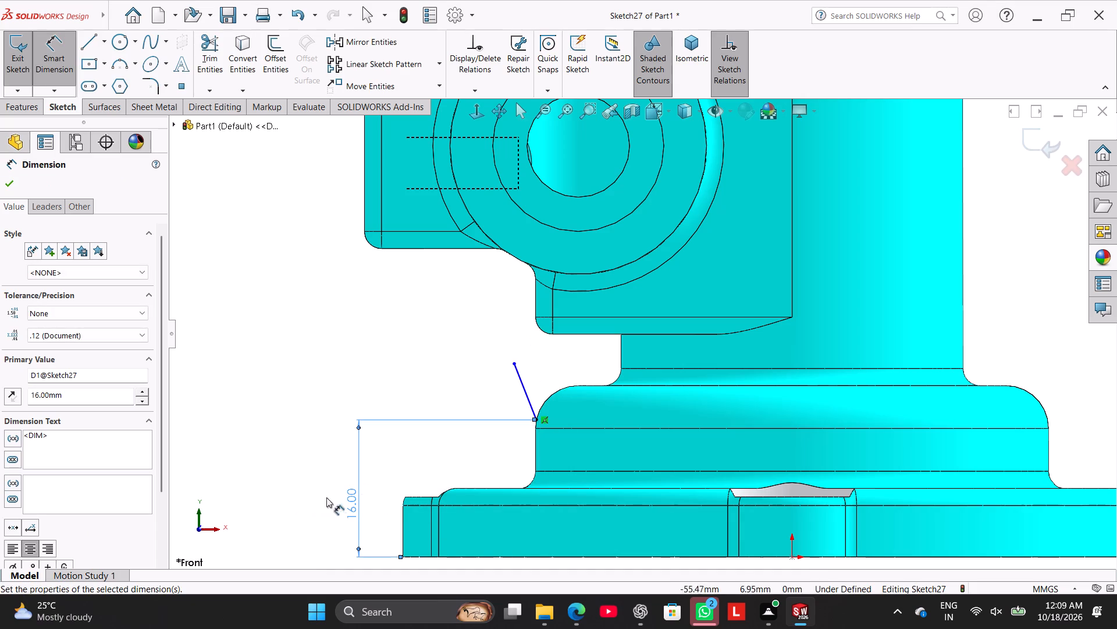
right_click(471, 341)
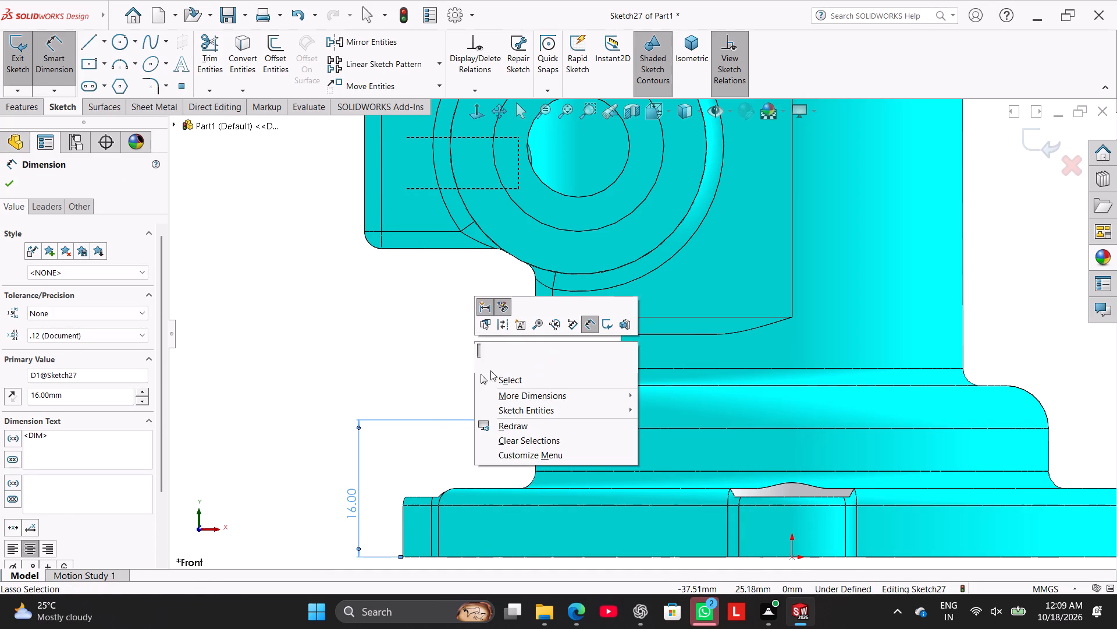
click(496, 379)
Make the line tangent to the rounded bottom corner edge of the side block.
ctrl+click(542, 334)
ctrl+click(543, 333)
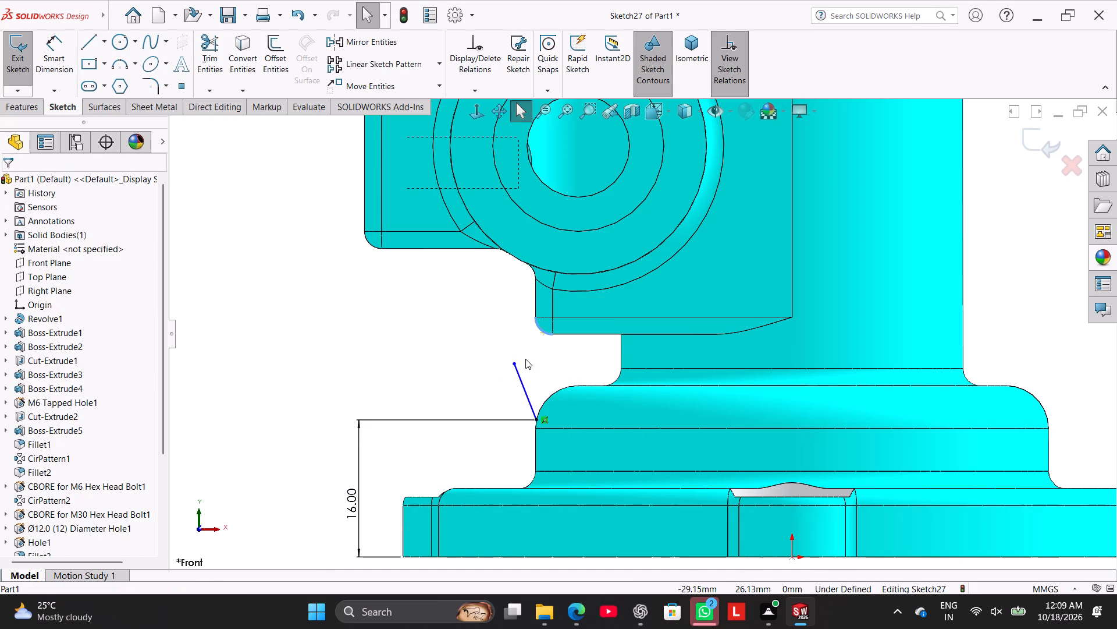
ctrl+click(517, 373)
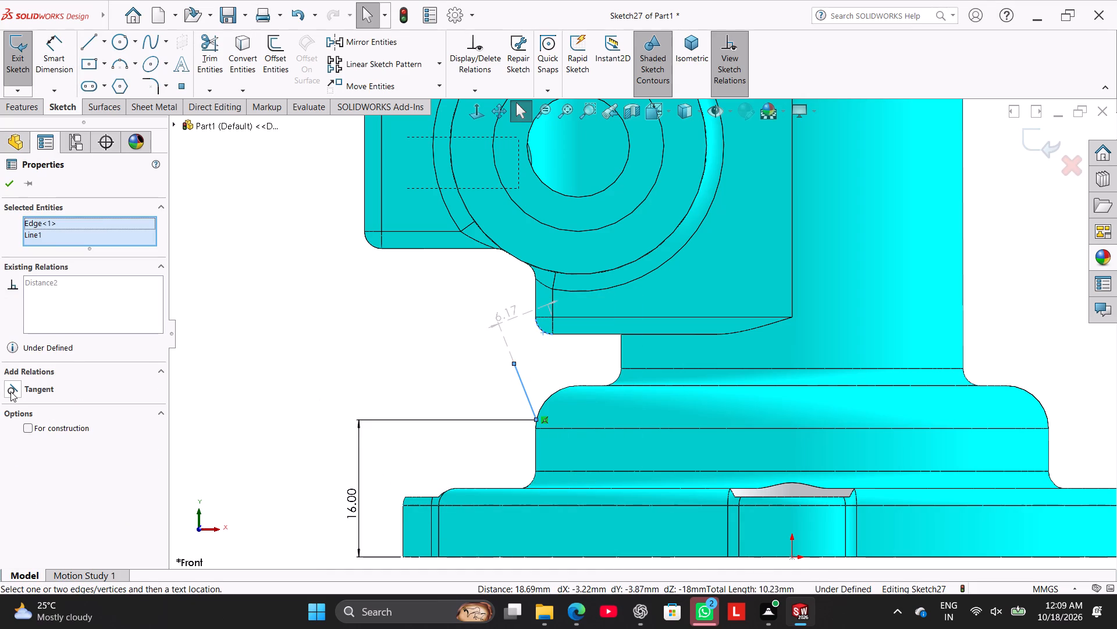
click(13, 391)
click(246, 363)
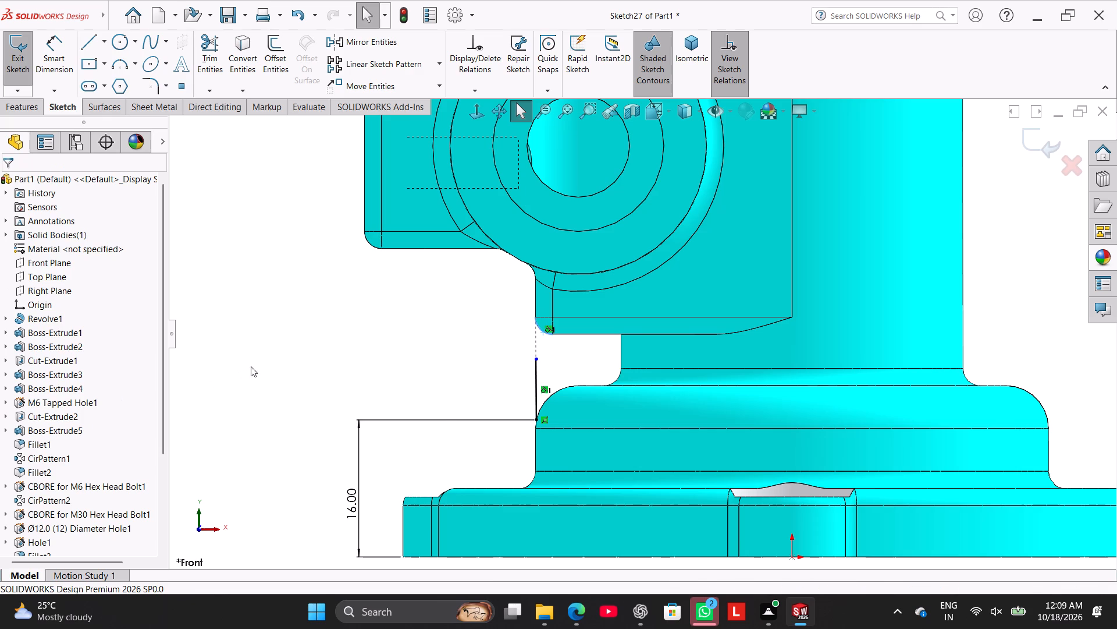
Delete the coincident relation between the line's lower endpoint and the base's rounded shoulder.
scroll(535, 427, down, 2)
right_click(559, 405)
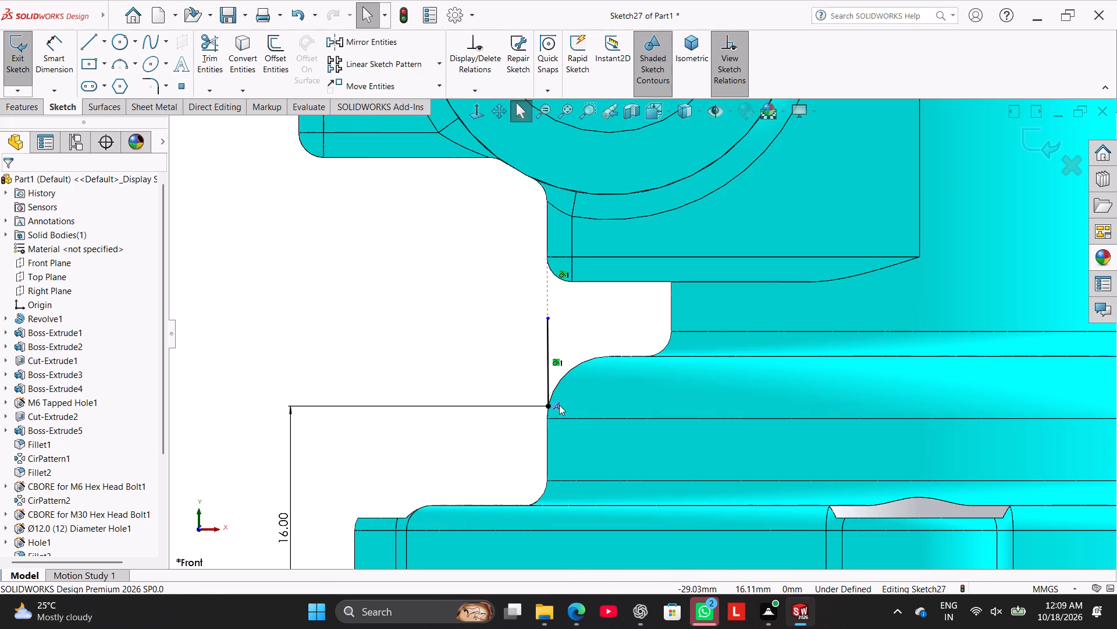
click(603, 567)
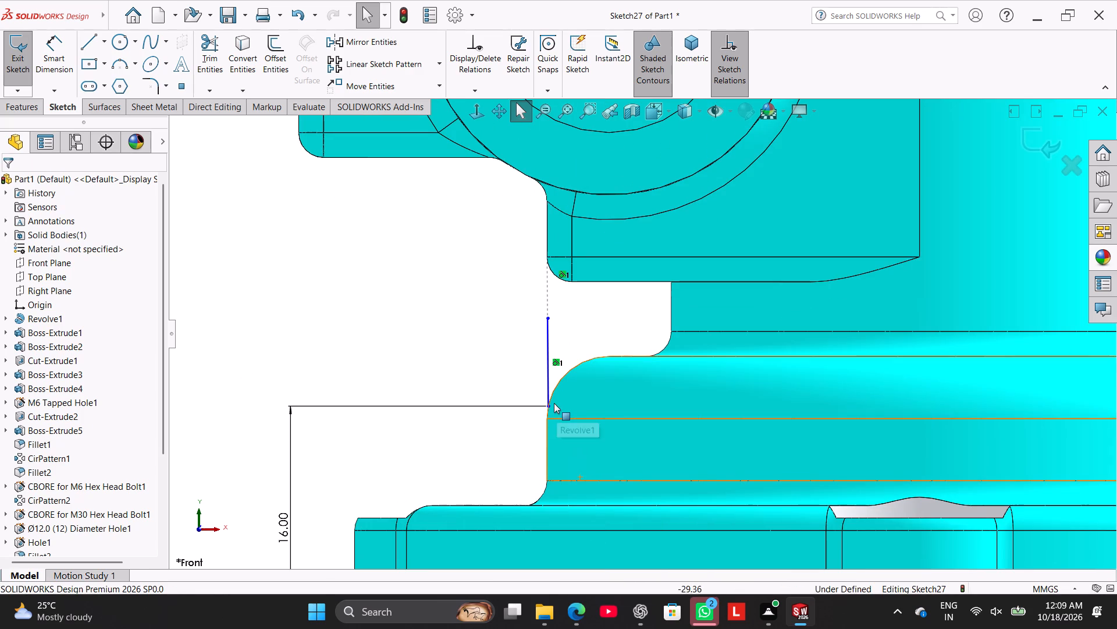
Stretch the line's upper endpoint to the side block's rounded corner and shift its lower endpoint inside the base shoulder.
drag(549, 405, 577, 321)
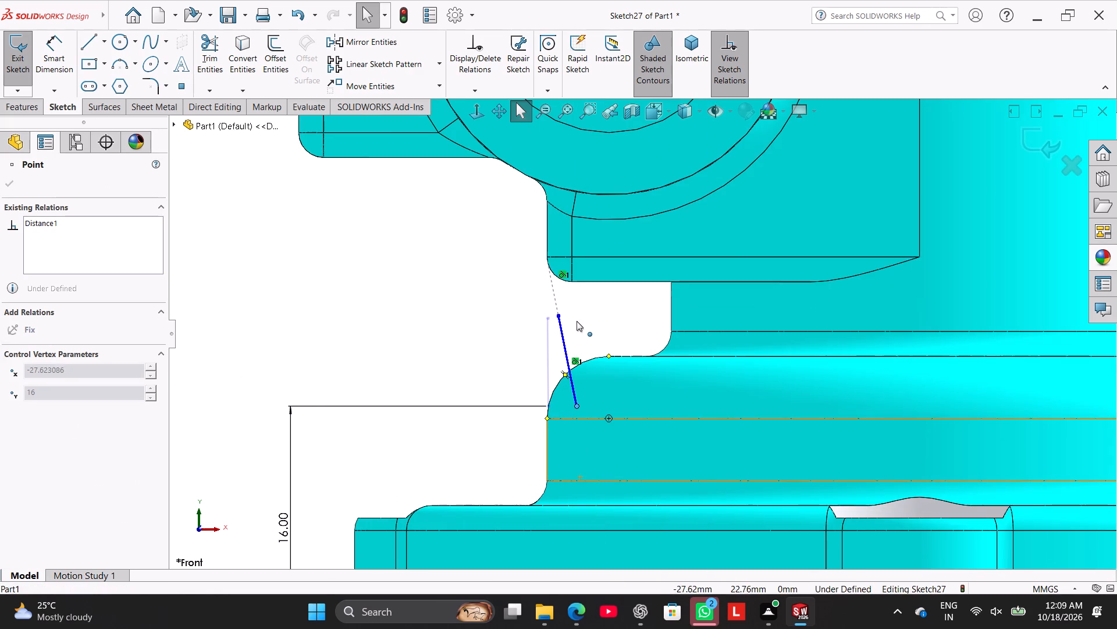
drag(577, 321, 577, 317)
drag(558, 317, 546, 268)
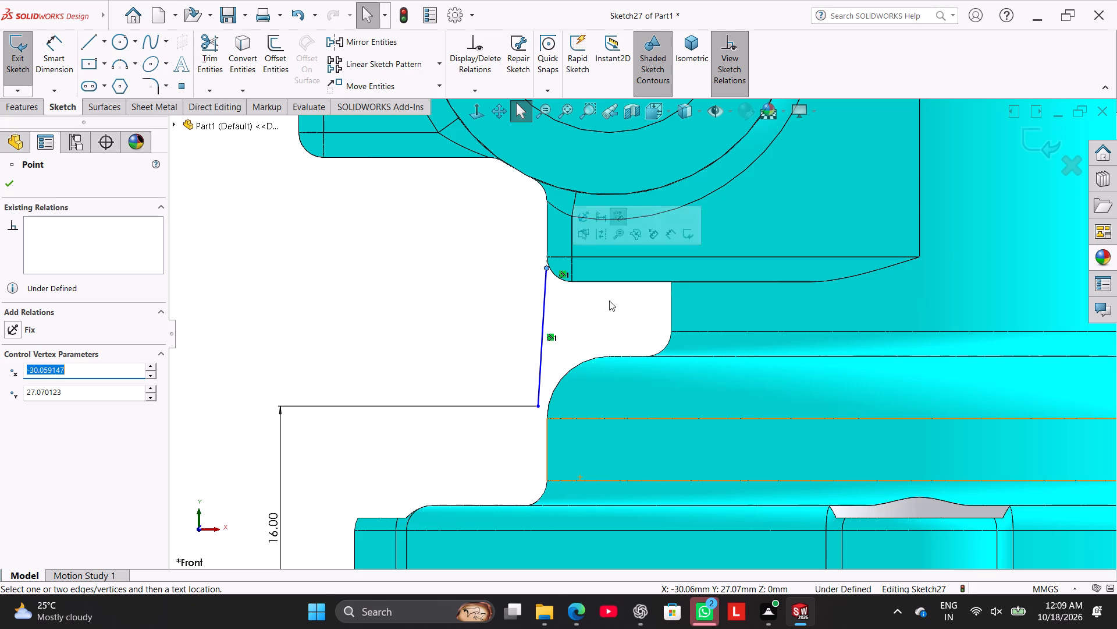
drag(537, 404, 576, 372)
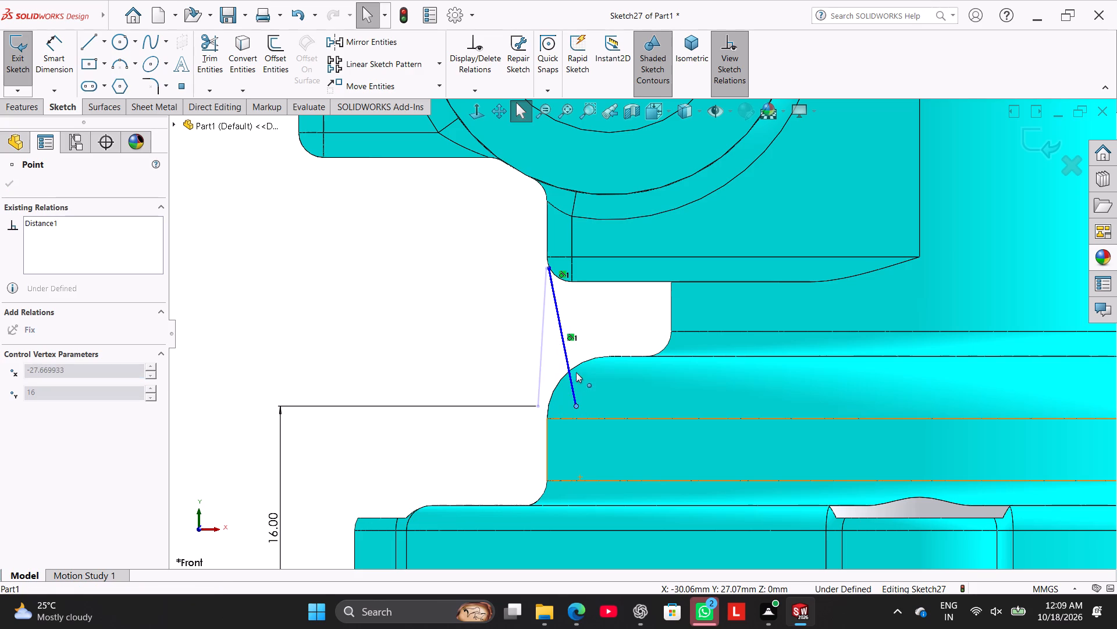
drag(576, 372, 576, 360)
drag(575, 406, 578, 404)
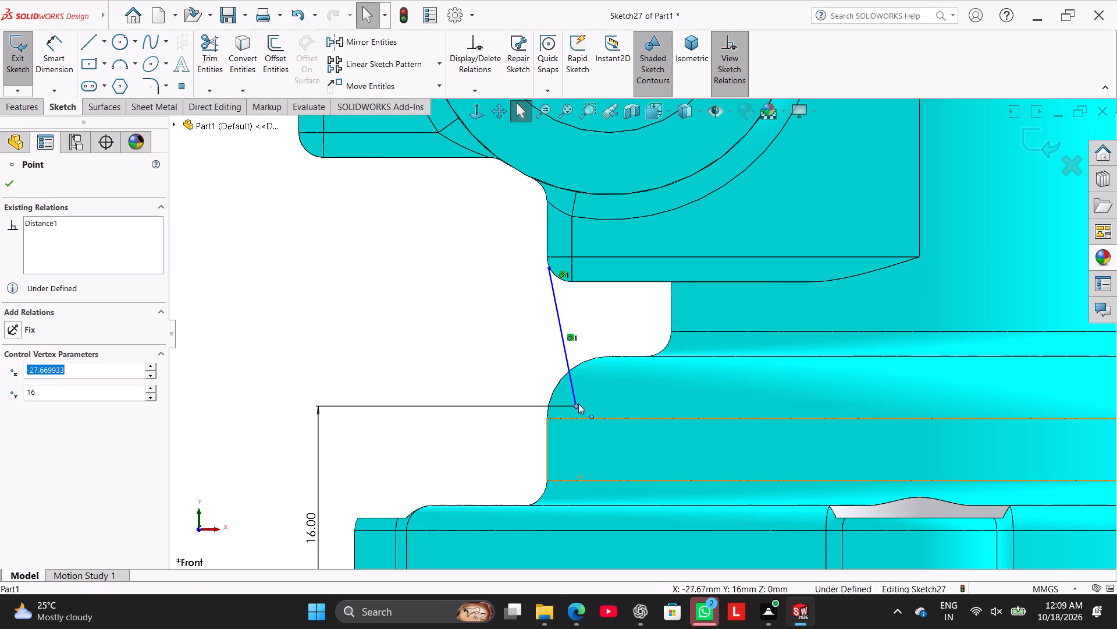
drag(578, 404, 586, 363)
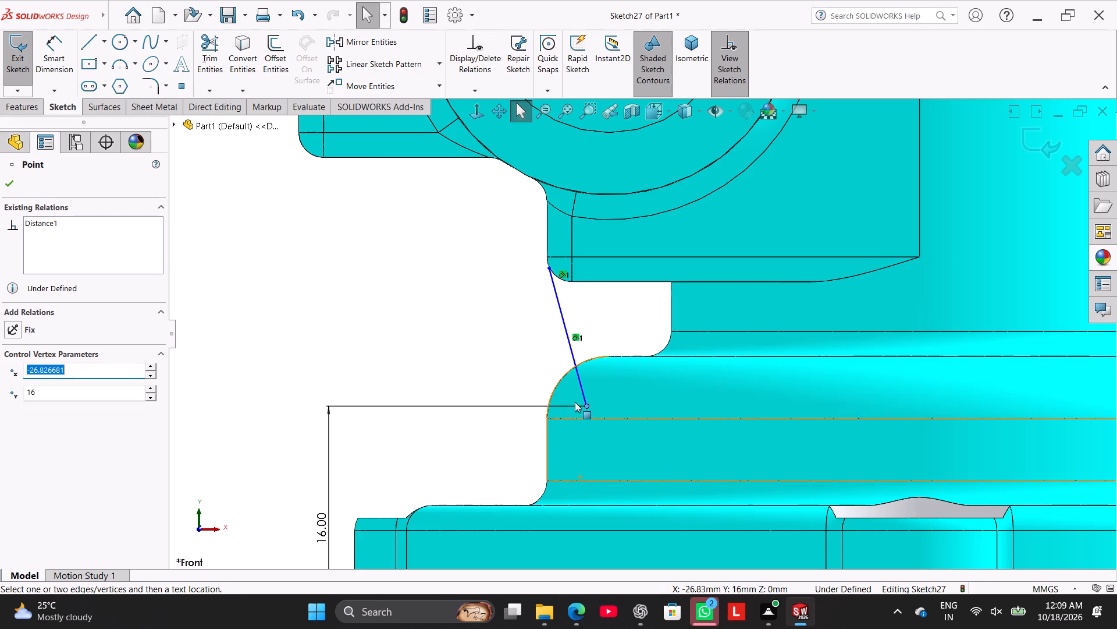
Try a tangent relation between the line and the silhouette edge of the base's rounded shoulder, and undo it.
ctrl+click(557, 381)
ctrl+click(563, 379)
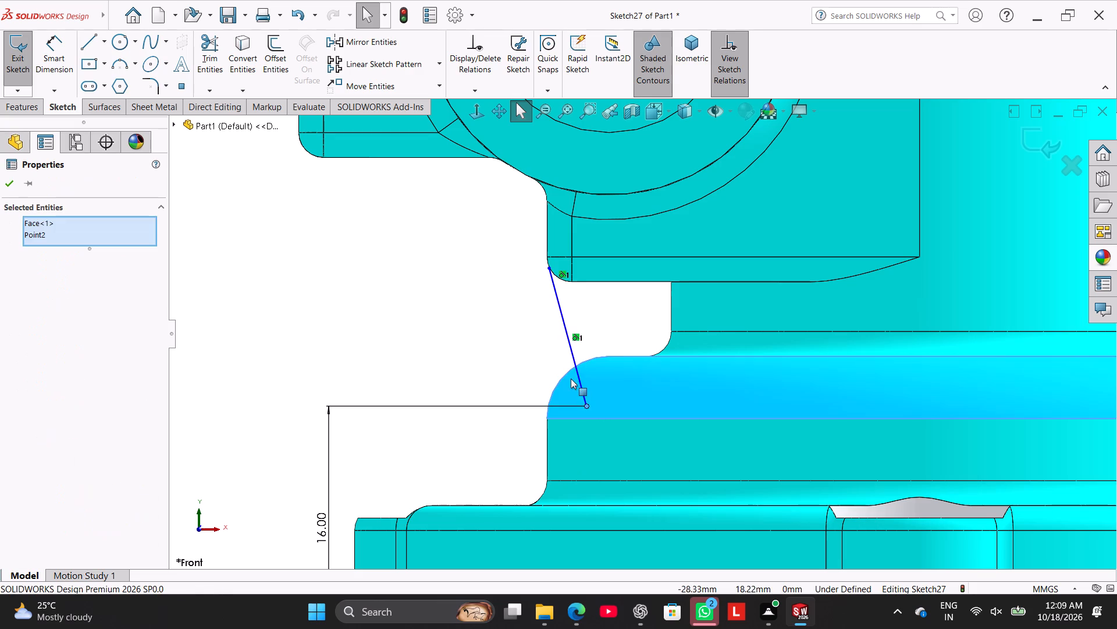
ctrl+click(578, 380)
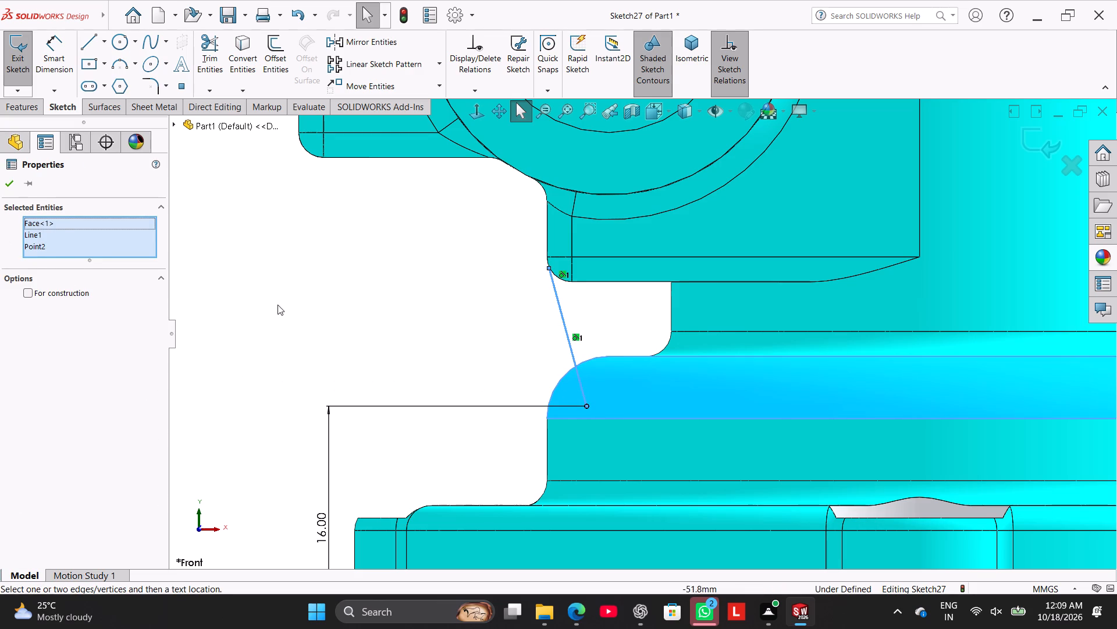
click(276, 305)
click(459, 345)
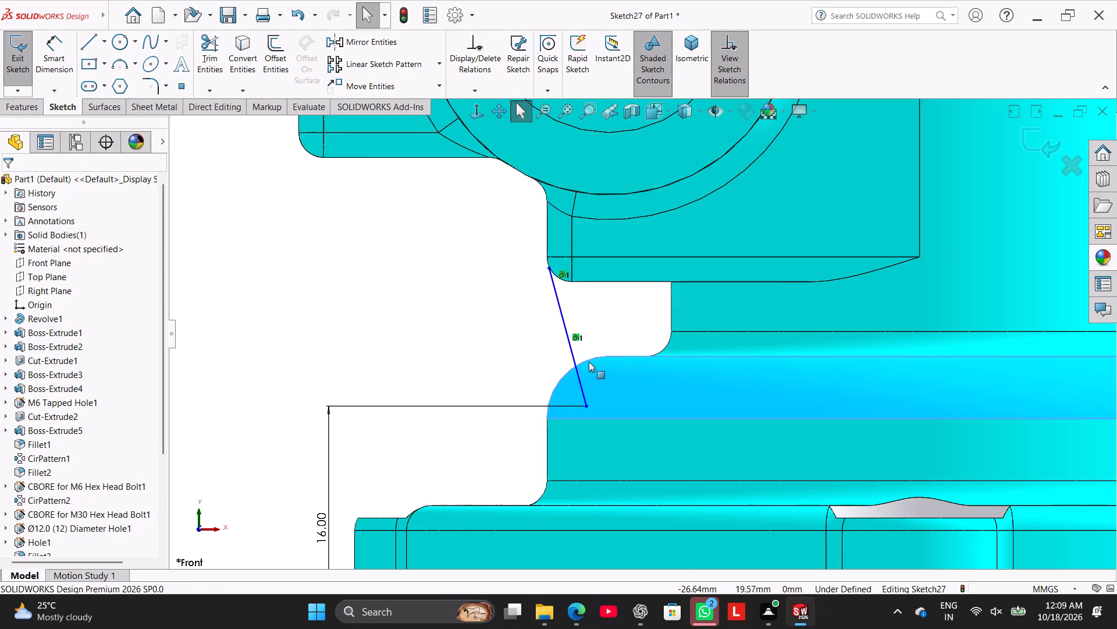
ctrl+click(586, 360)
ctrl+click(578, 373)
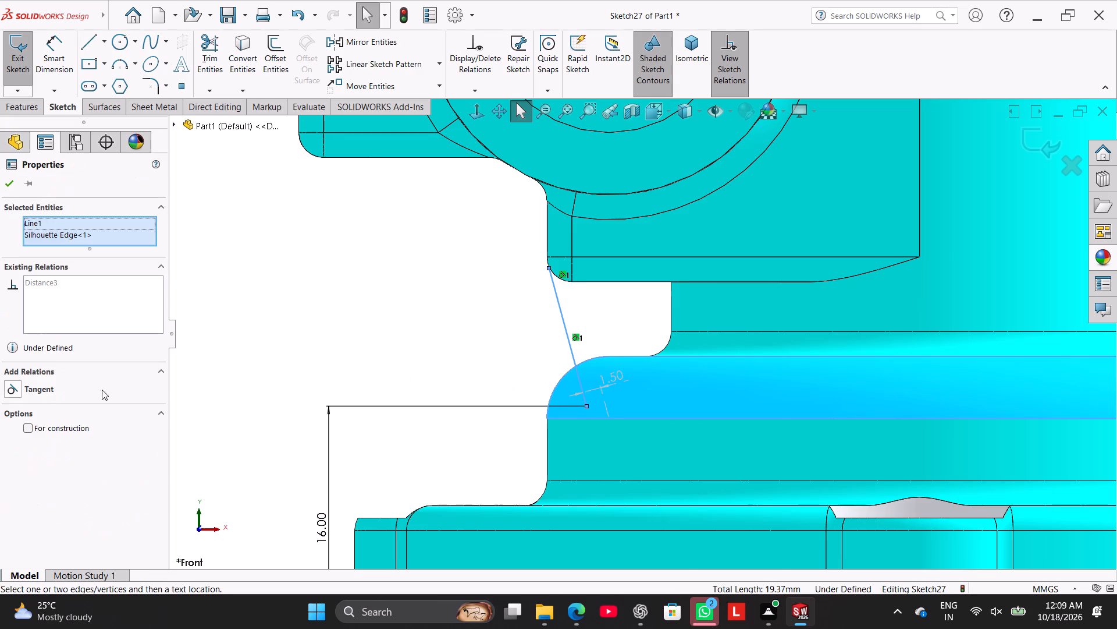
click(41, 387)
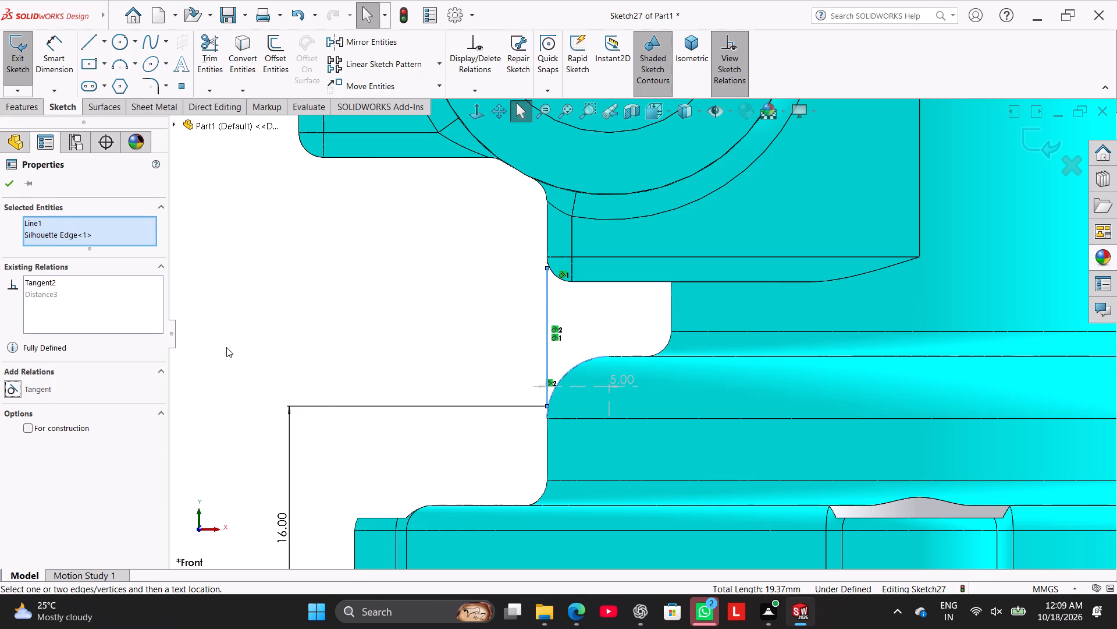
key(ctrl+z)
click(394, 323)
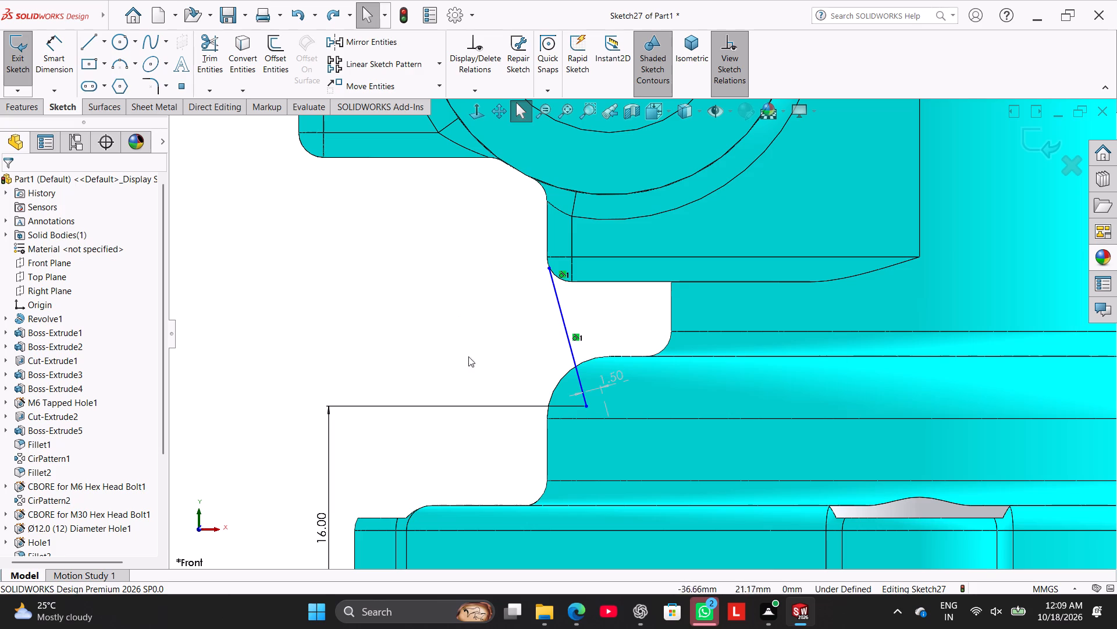
Attach the line's lower endpoint to the curved silhouette of the base's rounded shoulder.
drag(586, 406, 551, 394)
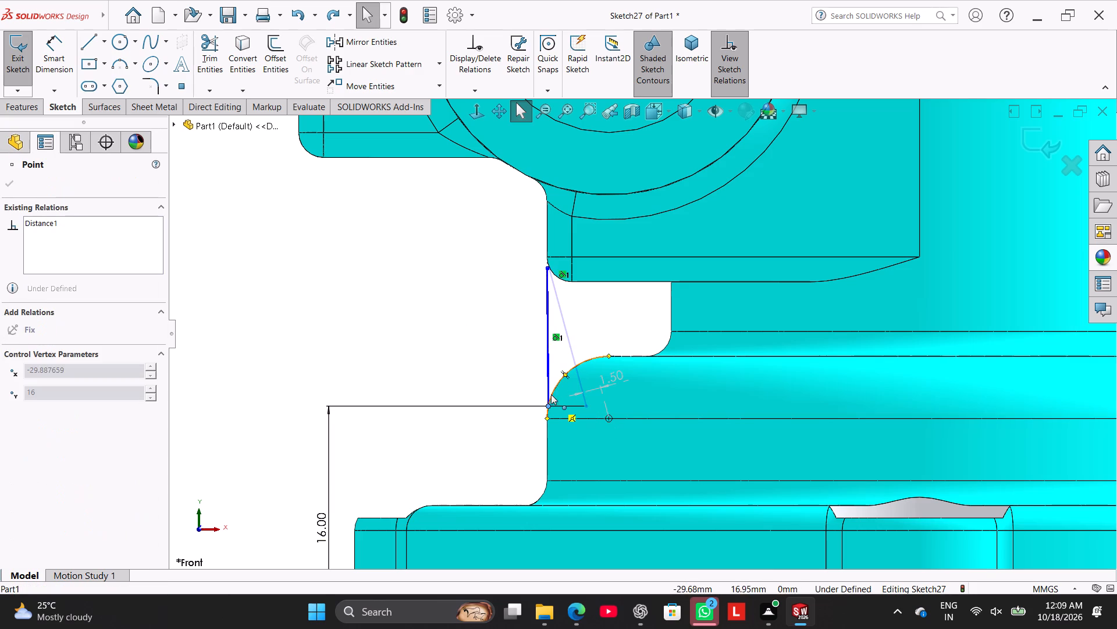
drag(551, 394, 558, 370)
drag(555, 406, 548, 384)
Examine how the sketched line sits between the side block's bottom corner and the base's rounded shoulder, ending in the front view.
middle_drag(437, 357, 468, 387)
scroll(461, 389, down, 1)
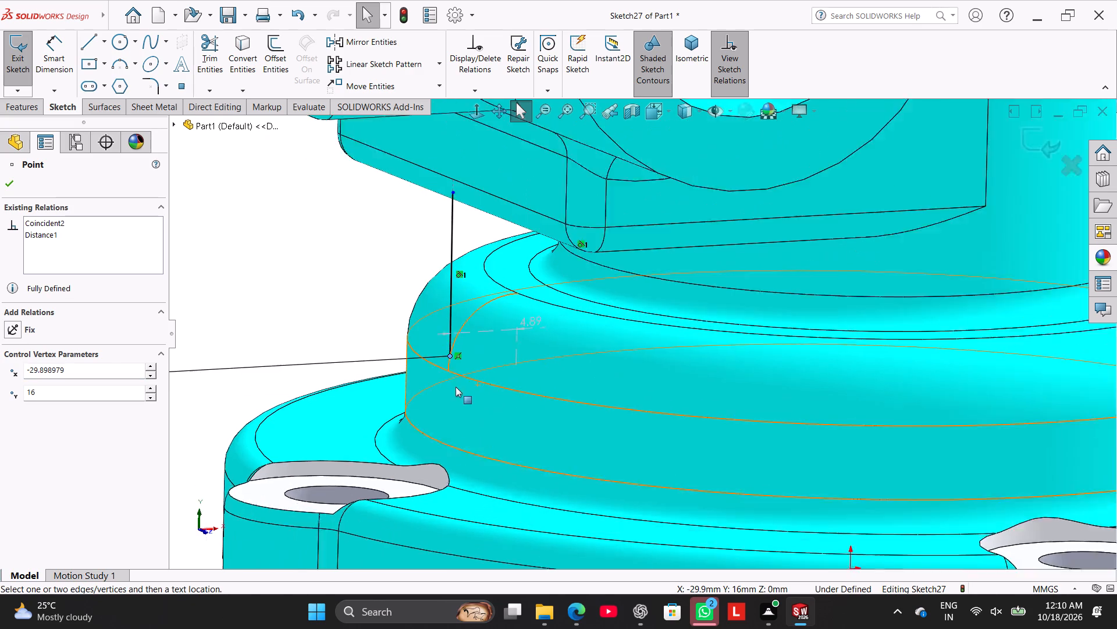
scroll(456, 387, down, 3)
click(375, 273)
scroll(376, 276, up, 6)
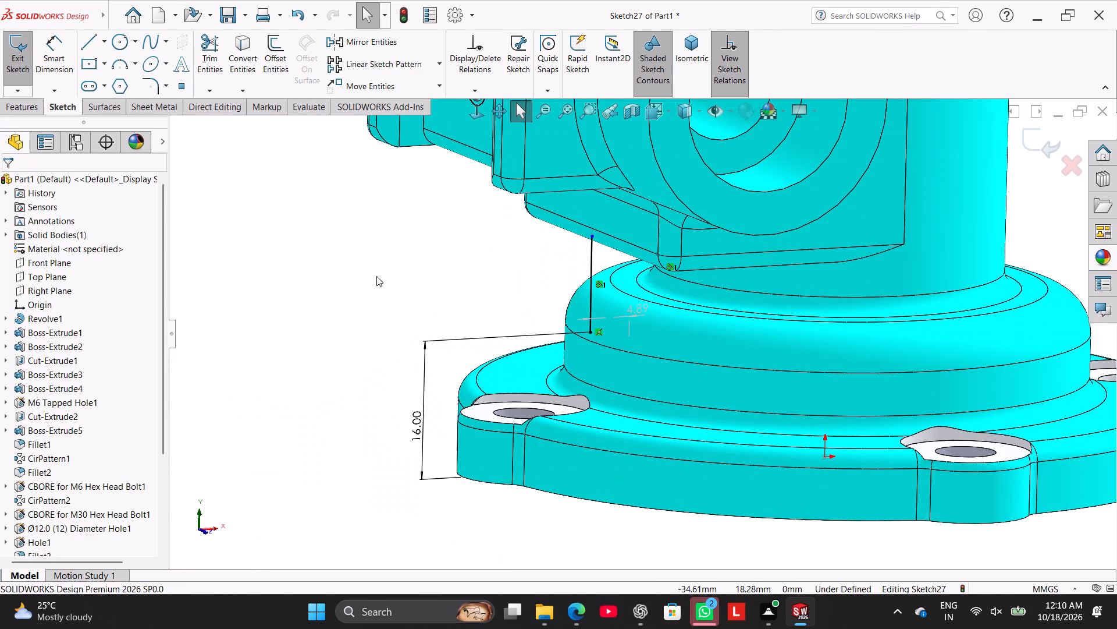
middle_drag(370, 276, 312, 252)
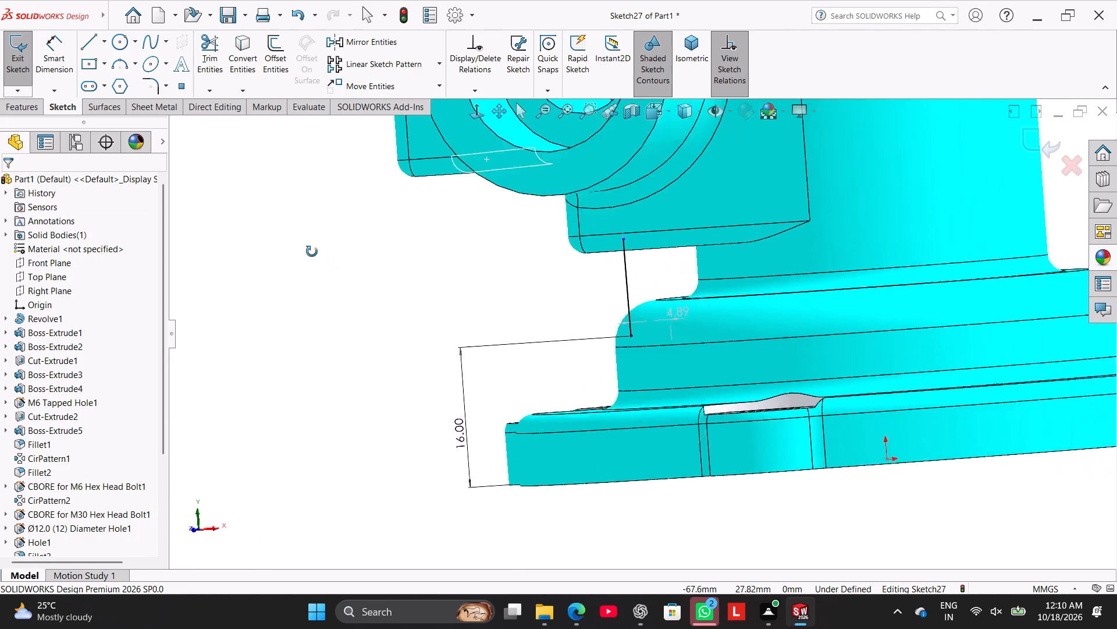
middle_drag(312, 252, 303, 246)
click(471, 118)
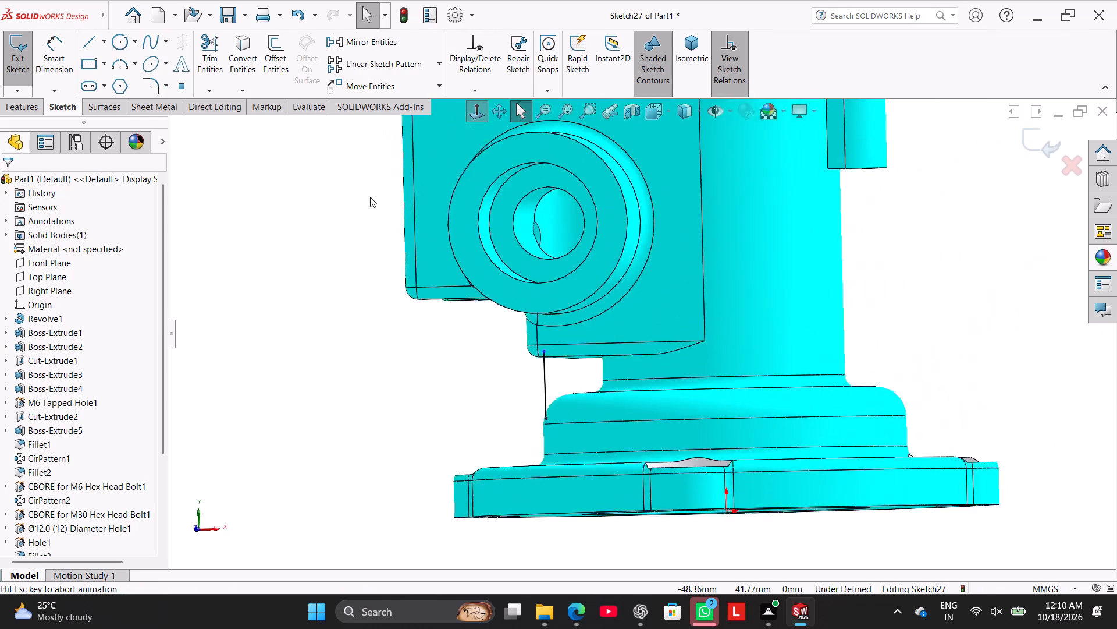
click(323, 333)
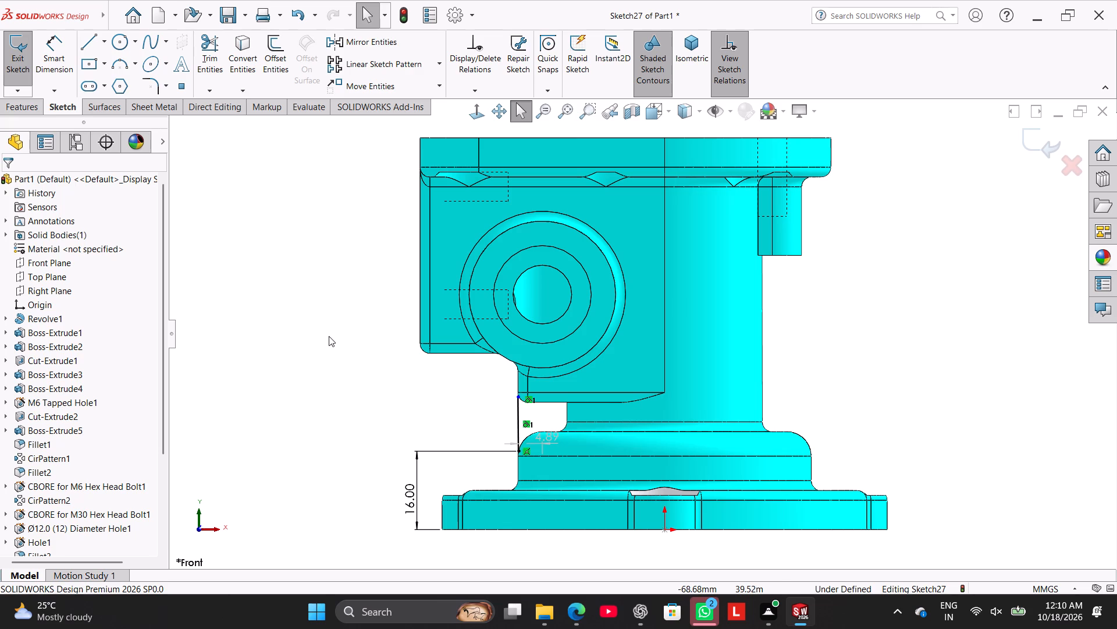
Delete the sketched line between the side block and the base shoulder, together with its attached height dimension.
click(520, 419)
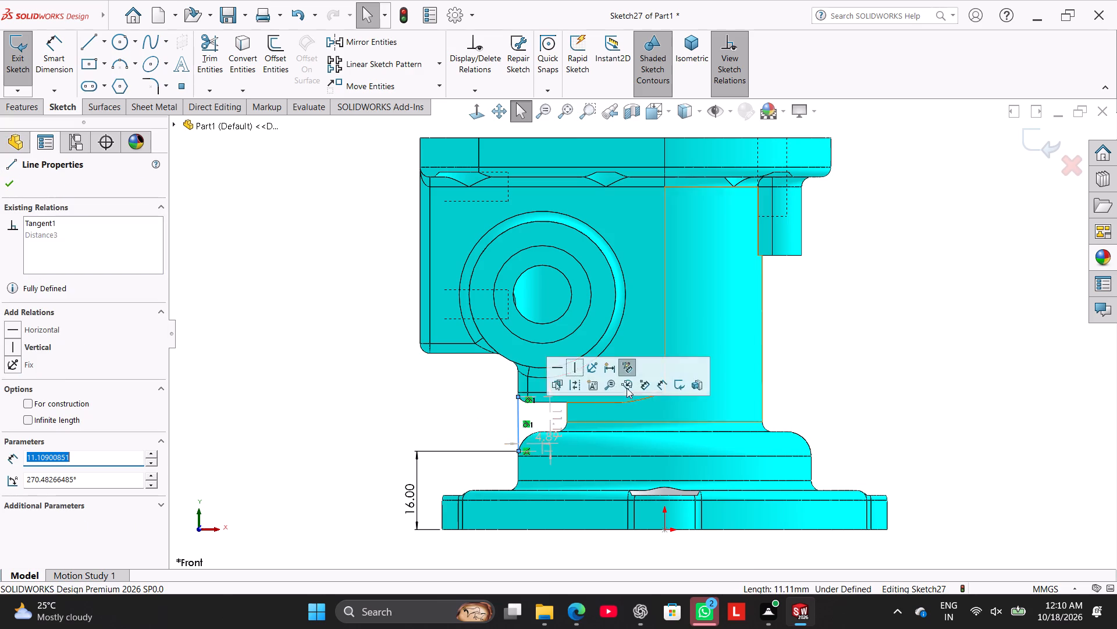
right_click(396, 393)
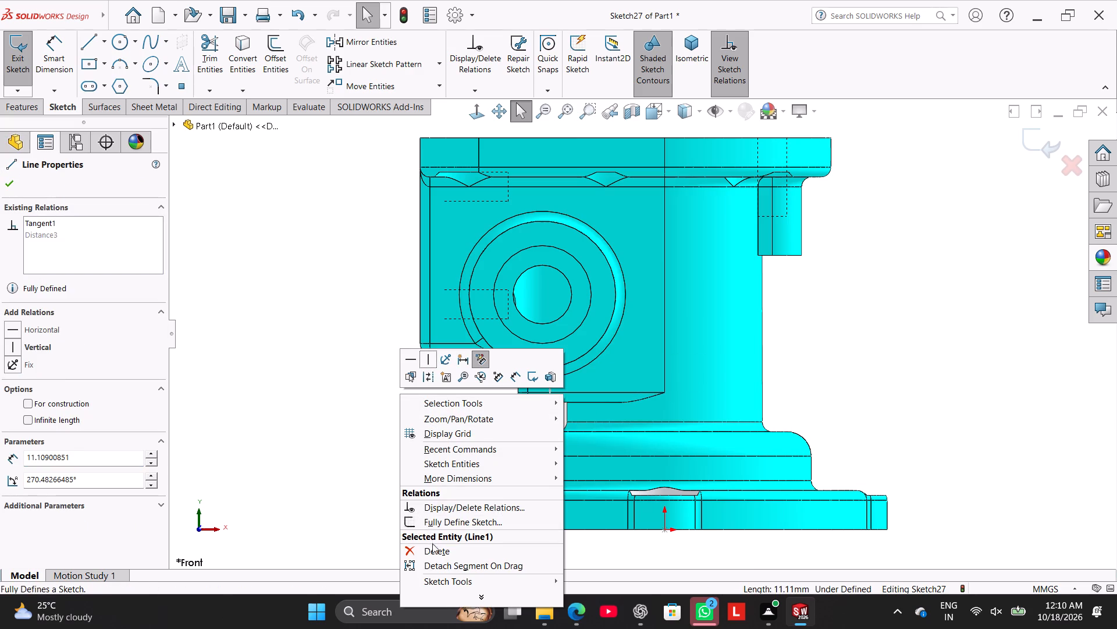
click(436, 547)
click(483, 306)
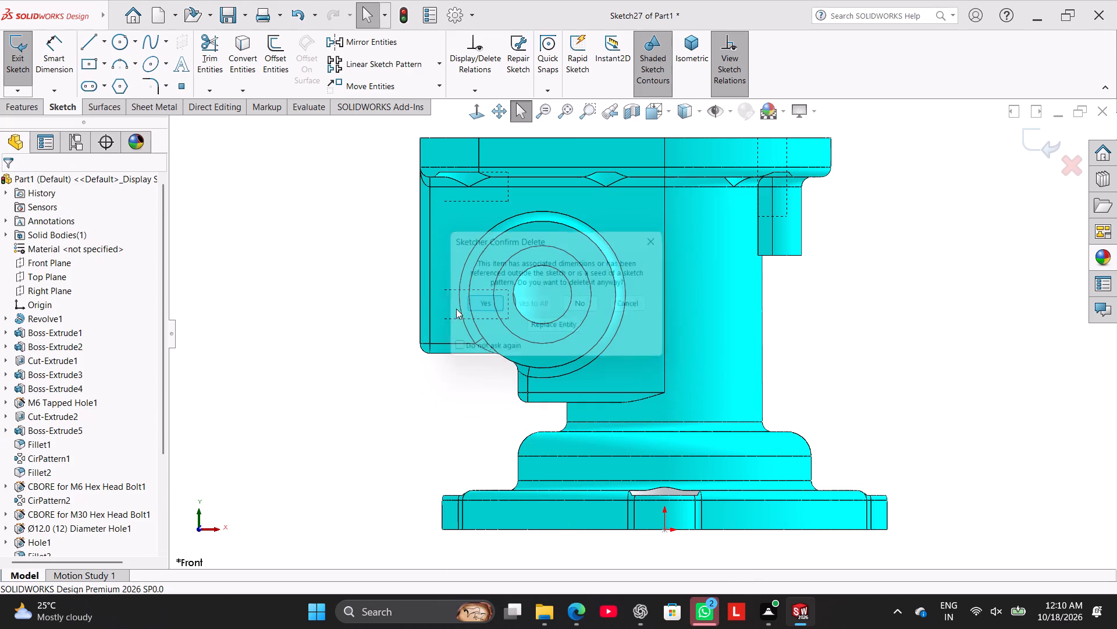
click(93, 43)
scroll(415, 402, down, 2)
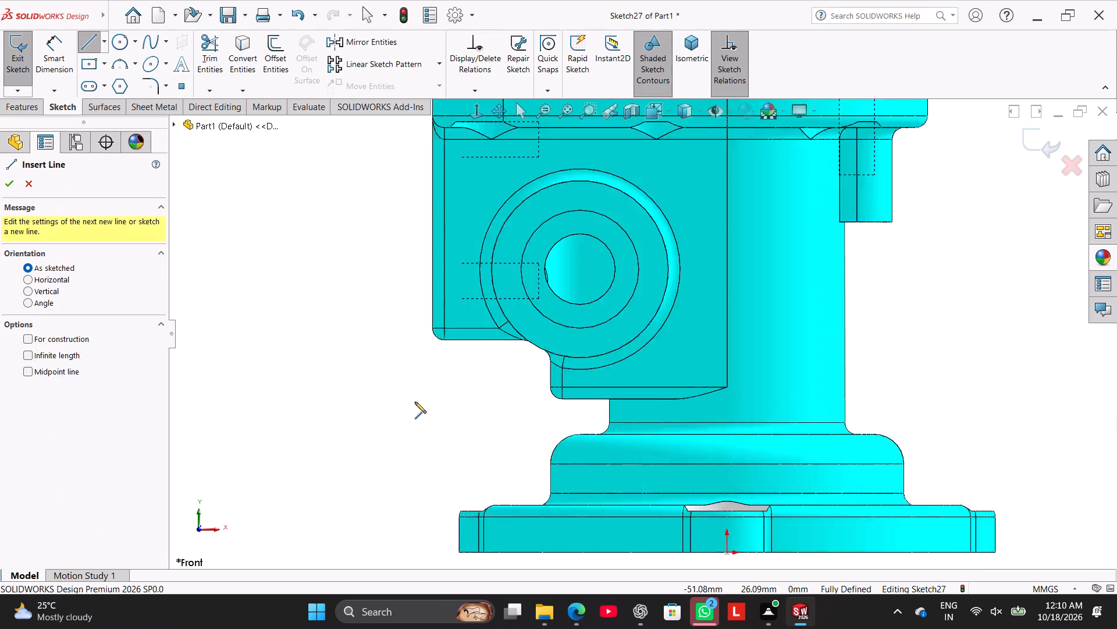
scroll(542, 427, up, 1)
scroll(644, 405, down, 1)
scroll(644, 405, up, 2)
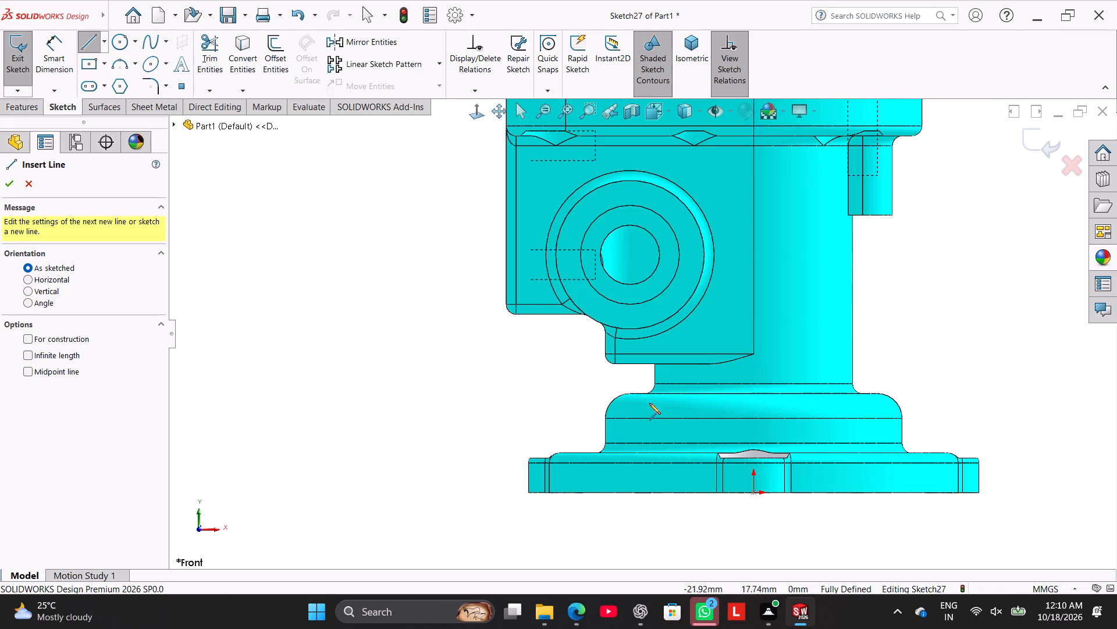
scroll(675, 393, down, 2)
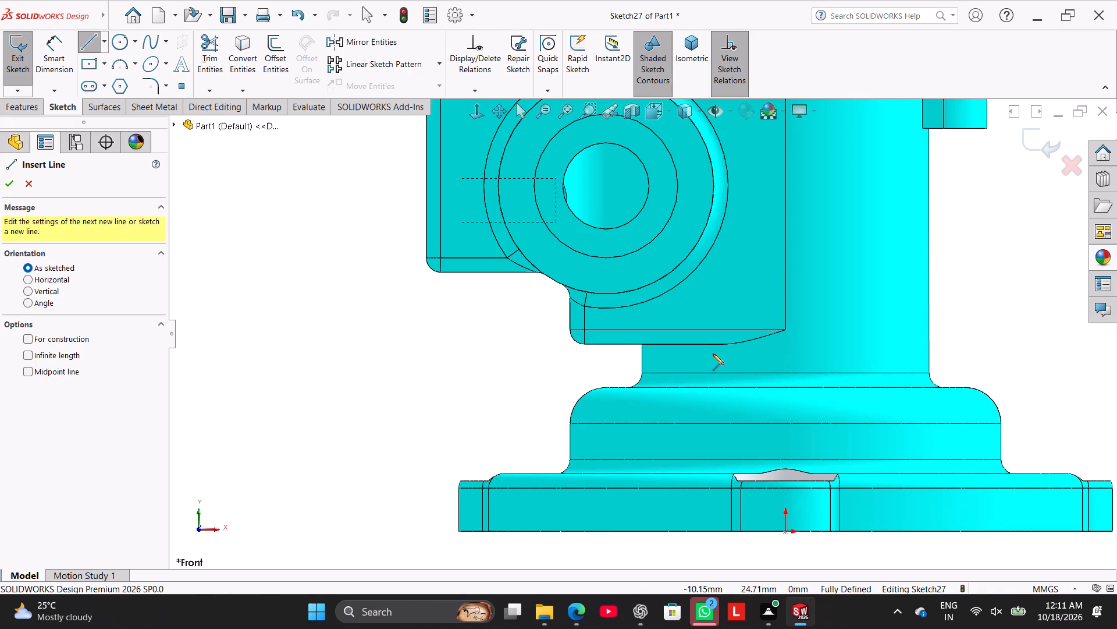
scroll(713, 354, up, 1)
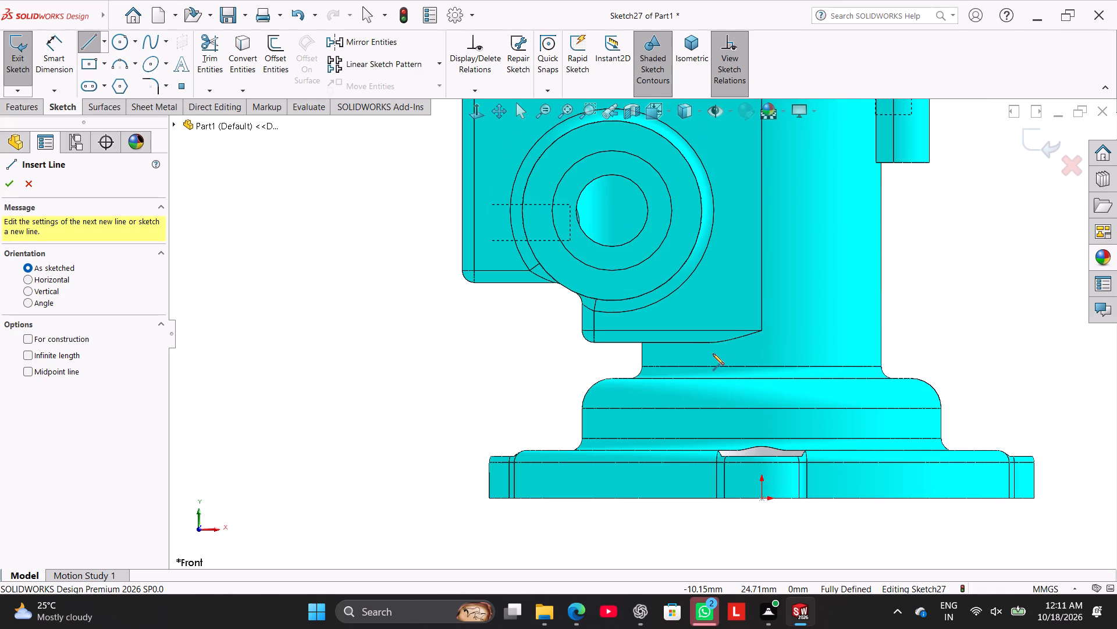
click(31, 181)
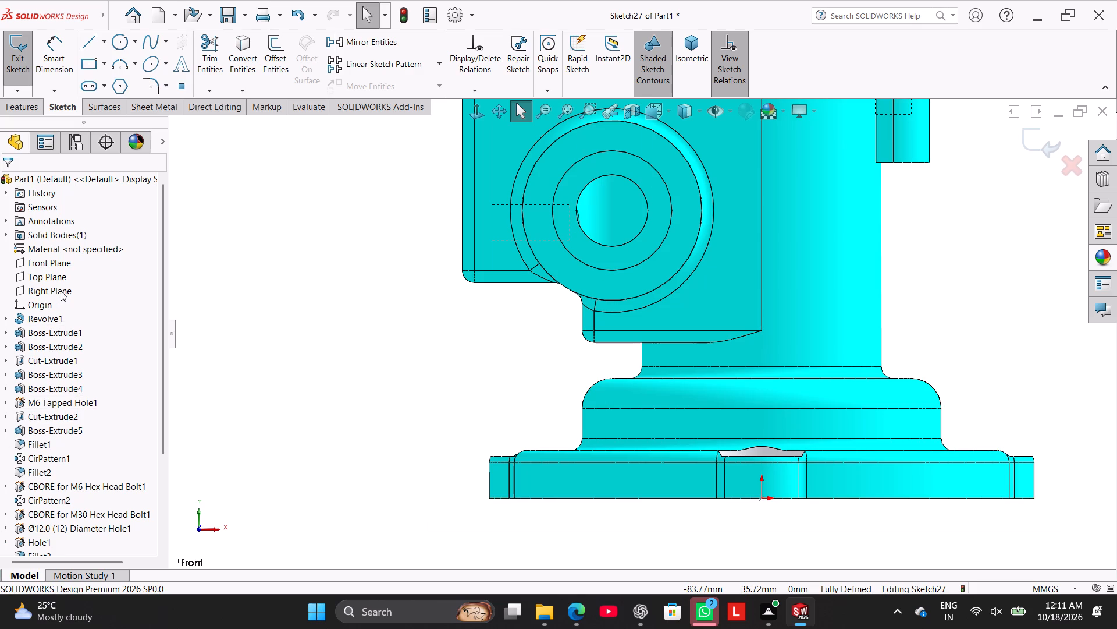
Exit the emptied Front Plane sketch and show the whole part in isometric view.
click(24, 53)
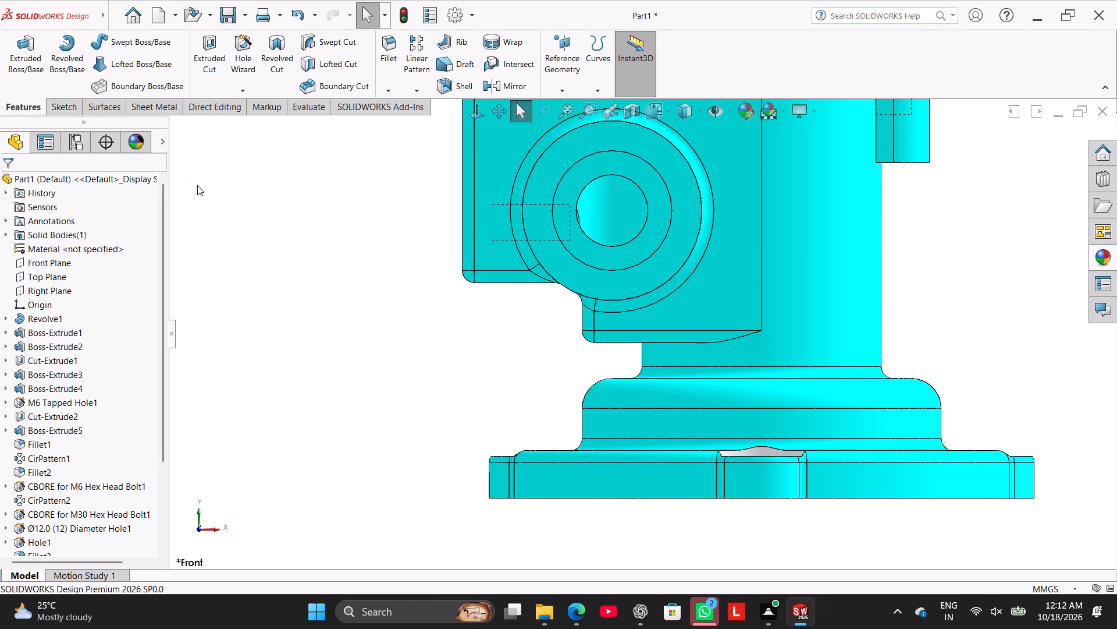
scroll(264, 328, up, 4)
right_drag(336, 390, 439, 330)
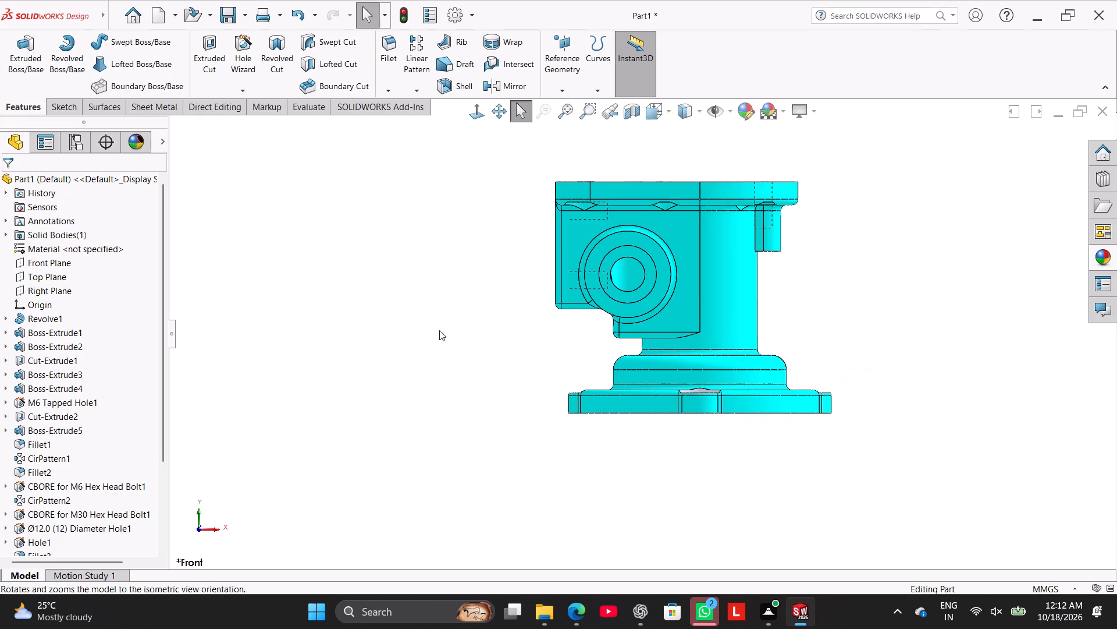
right_drag(439, 330, 453, 323)
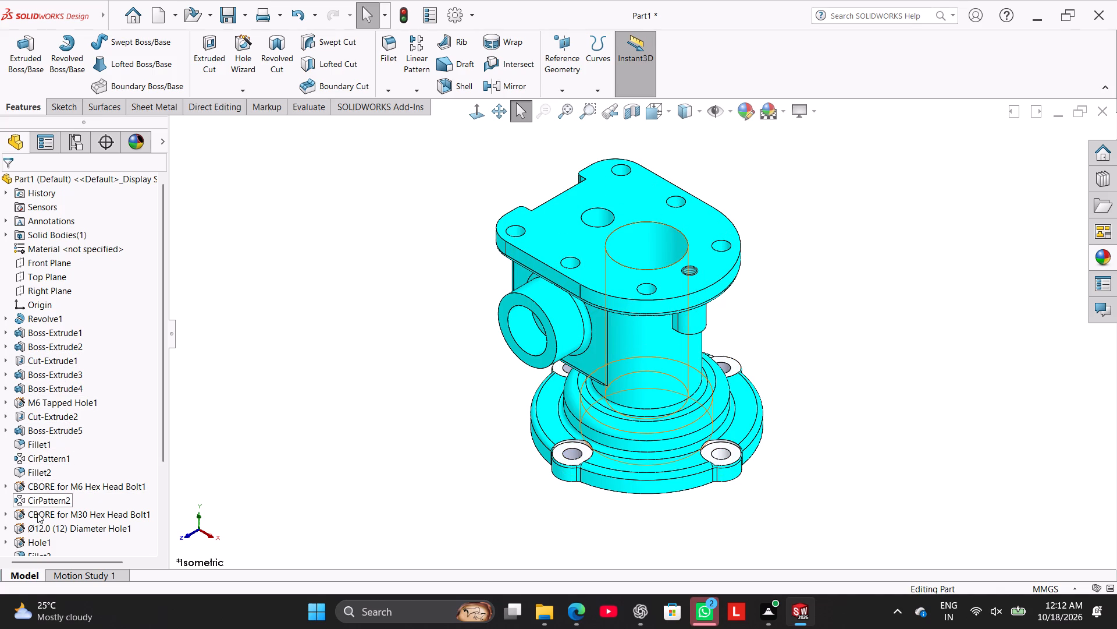
Open the circle sketch behind Boss-Extrude3, examine how it sits against the side block and base, and close it without edits.
scroll(36, 543, down, 1)
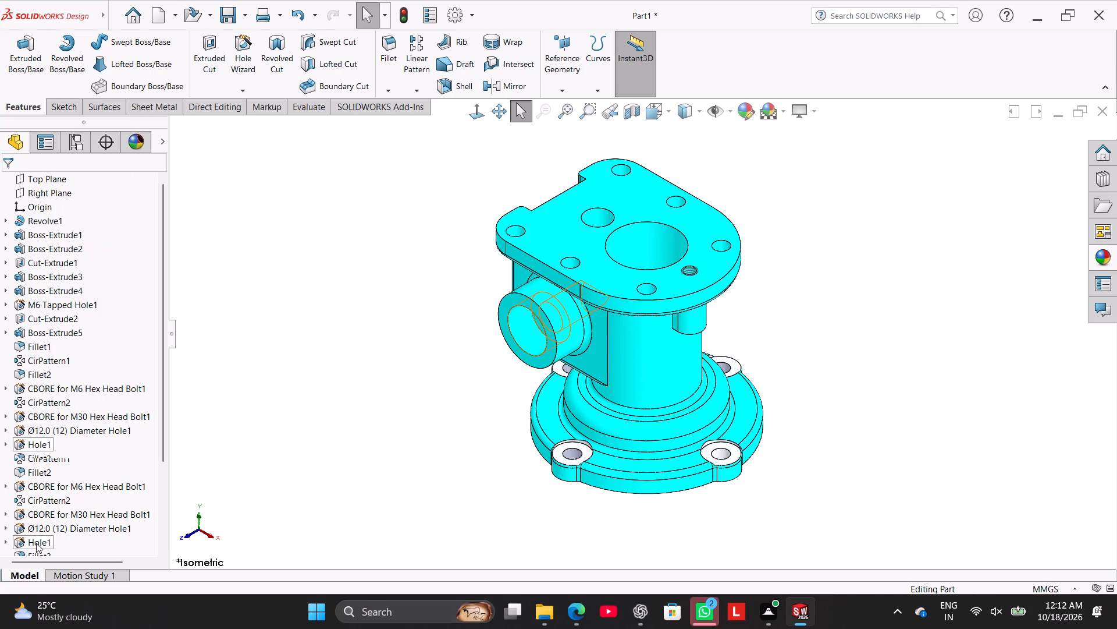
scroll(36, 542, down, 1)
scroll(36, 531, up, 4)
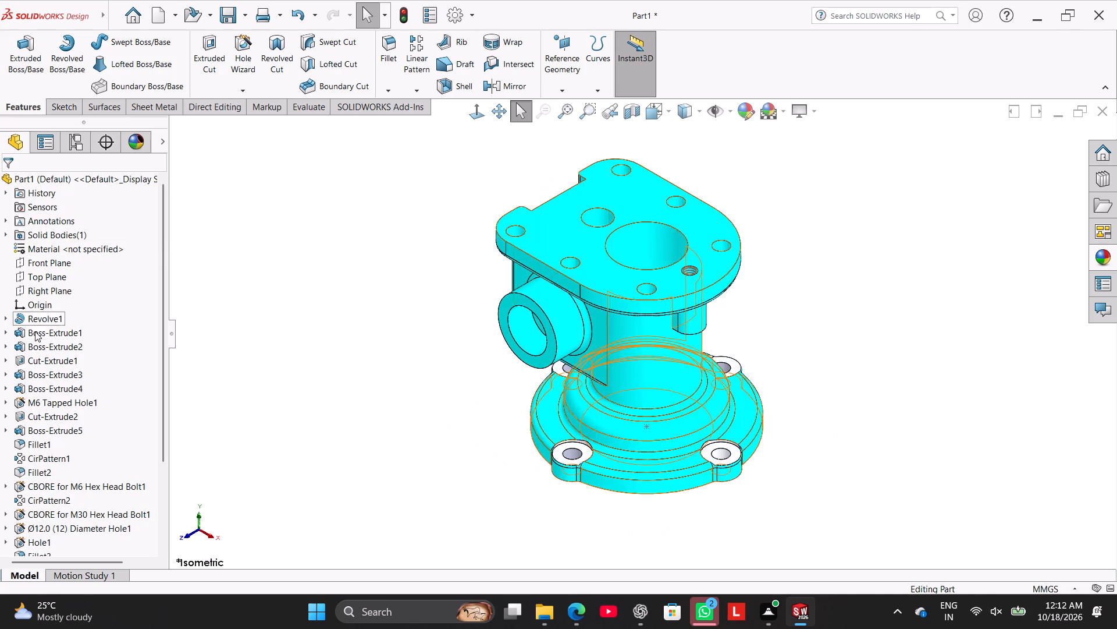
click(47, 376)
click(75, 344)
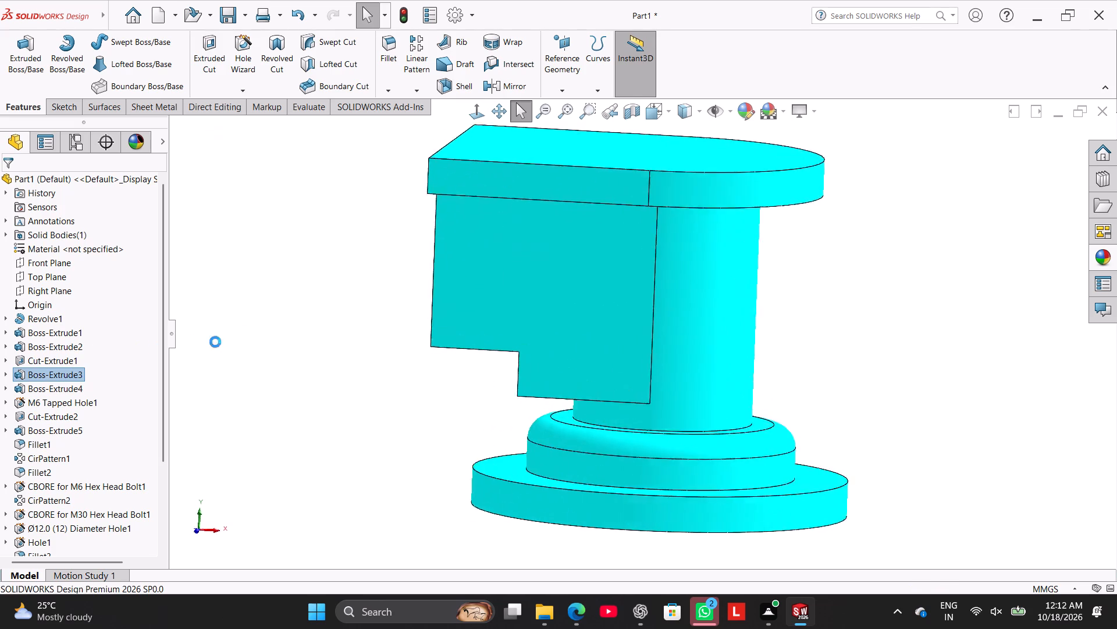
click(250, 333)
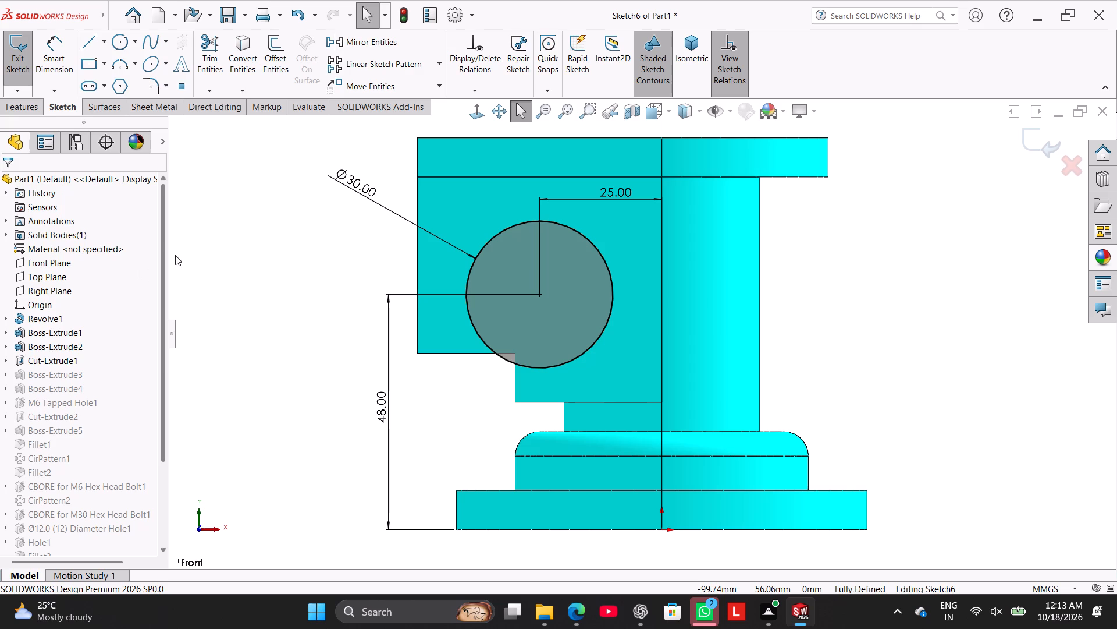
right_click(175, 255)
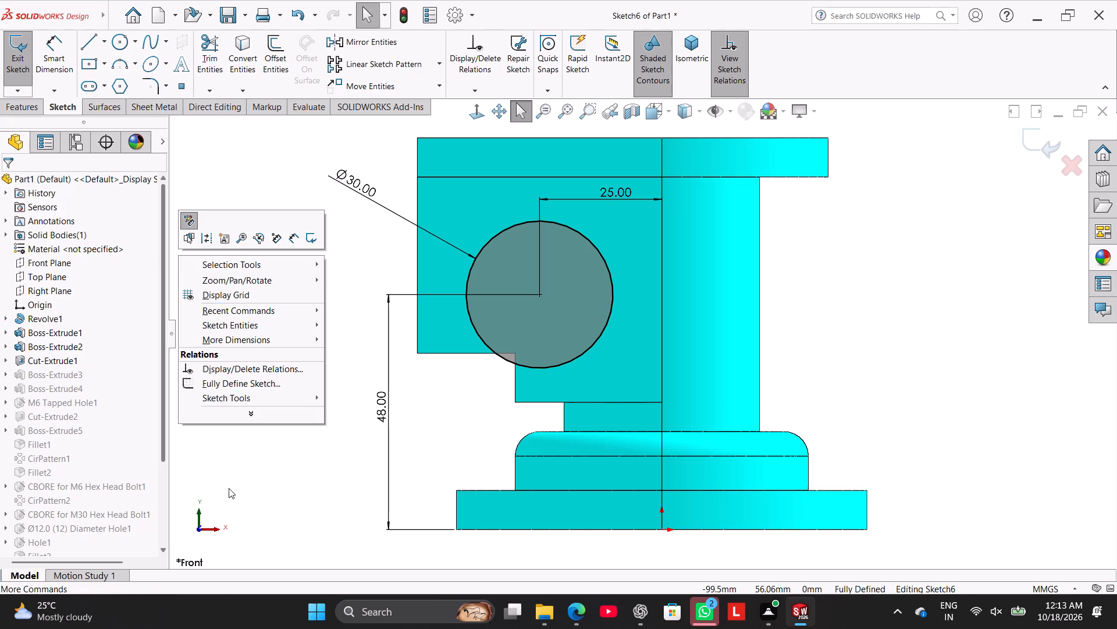
click(290, 483)
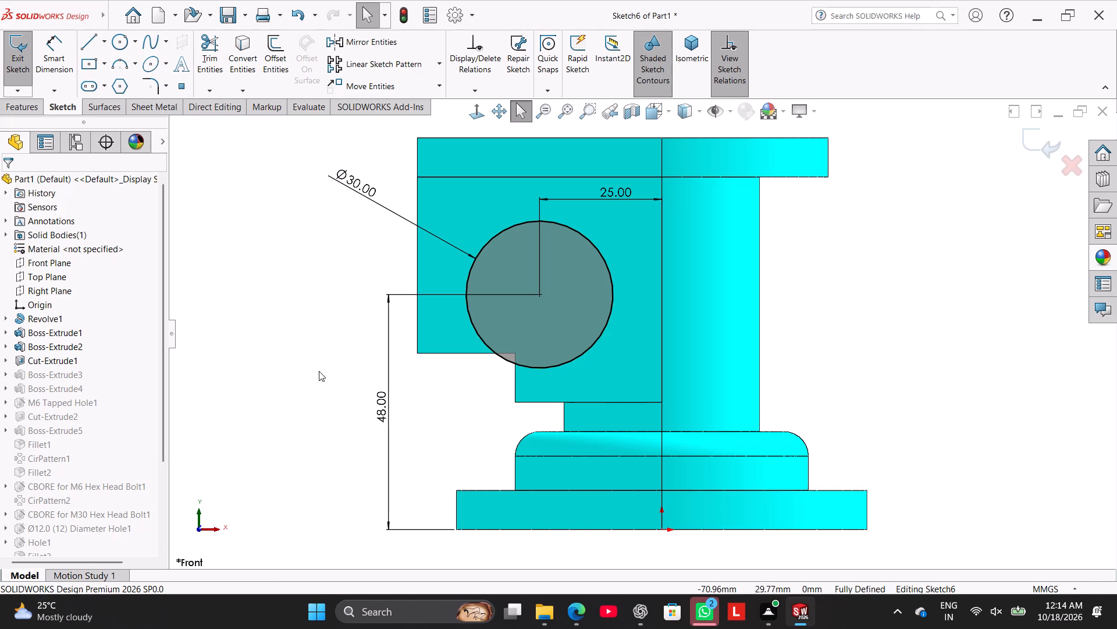
middle_drag(321, 305, 333, 485)
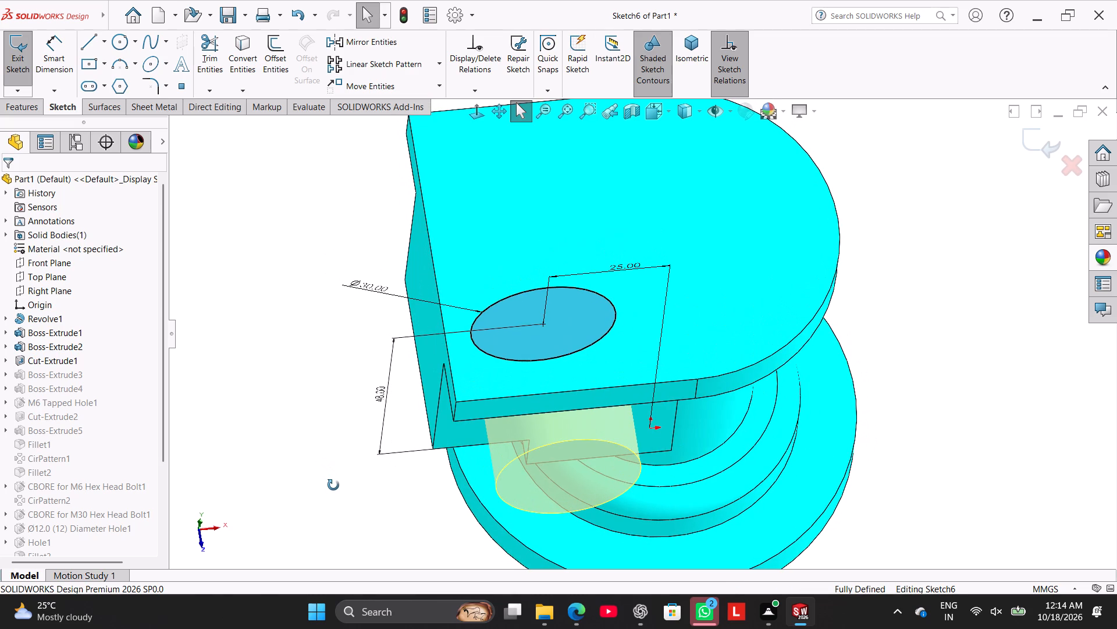
middle_drag(333, 485, 333, 483)
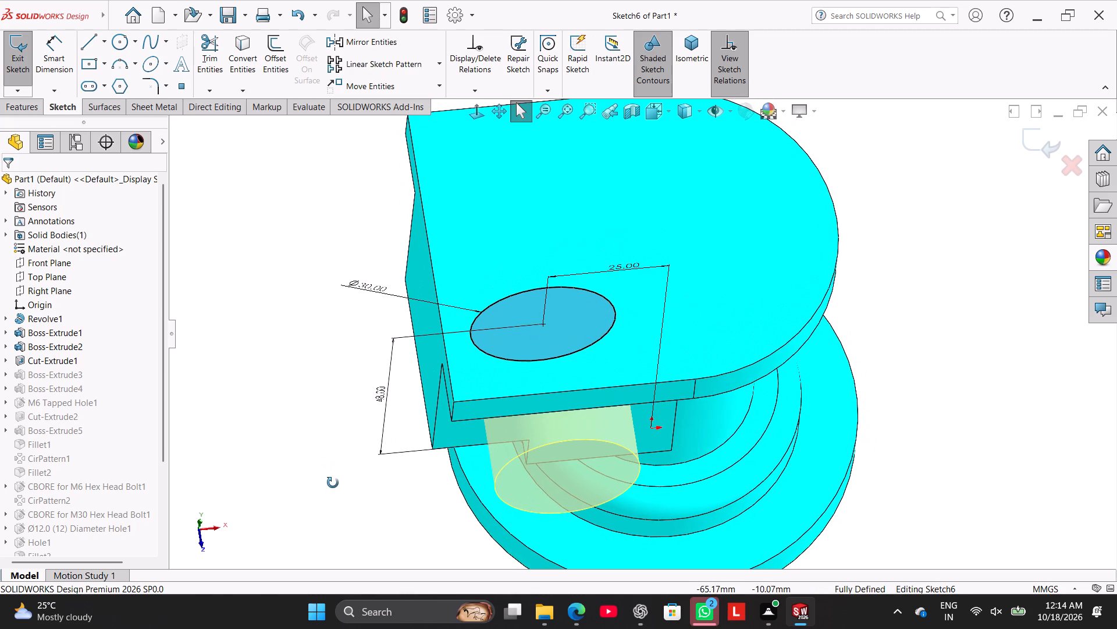
middle_drag(333, 483, 330, 478)
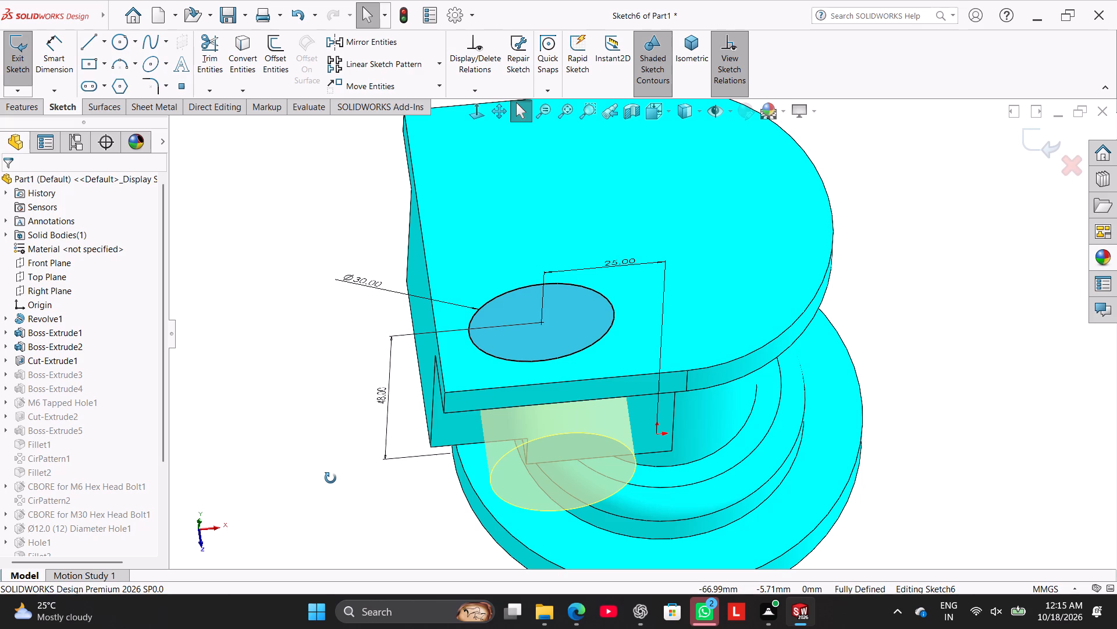
middle_drag(330, 478, 330, 477)
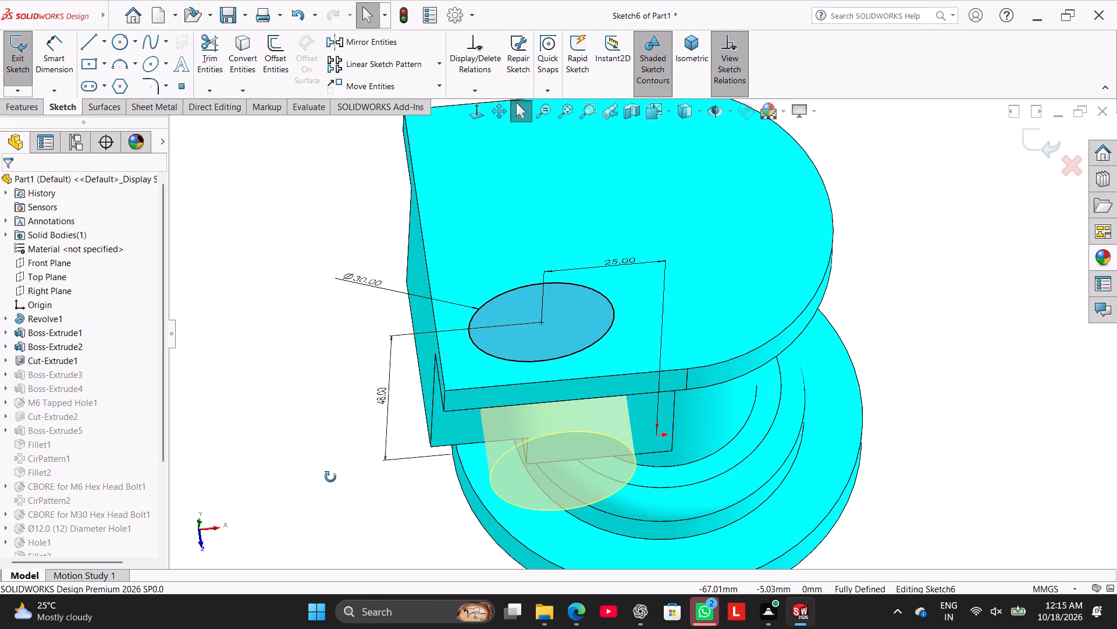
middle_drag(330, 477, 318, 328)
middle_drag(340, 396, 339, 352)
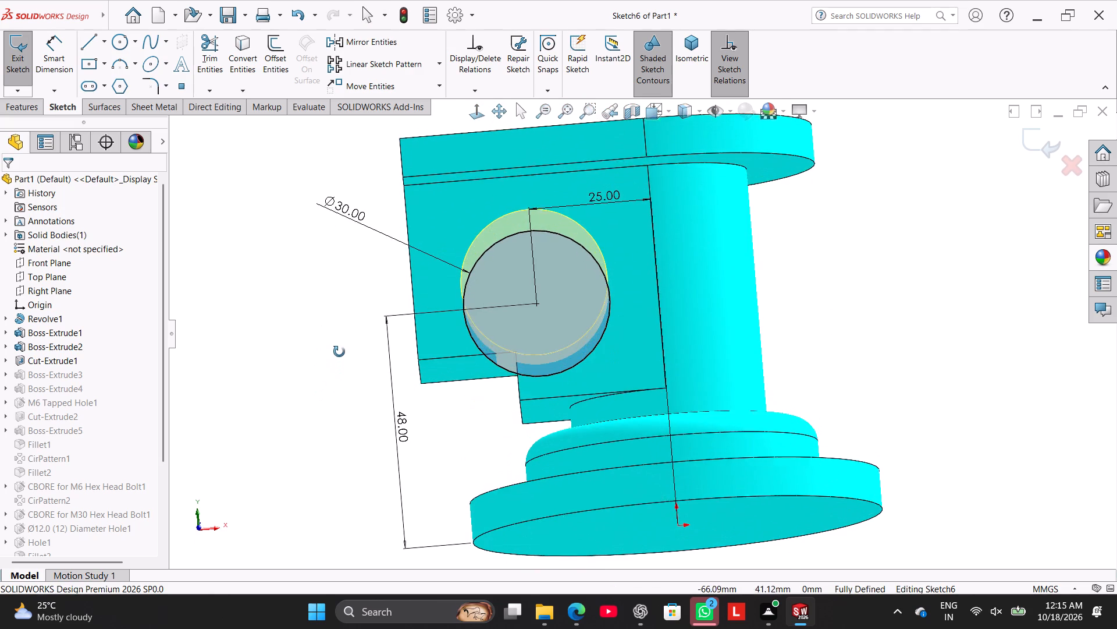
middle_drag(339, 352, 340, 359)
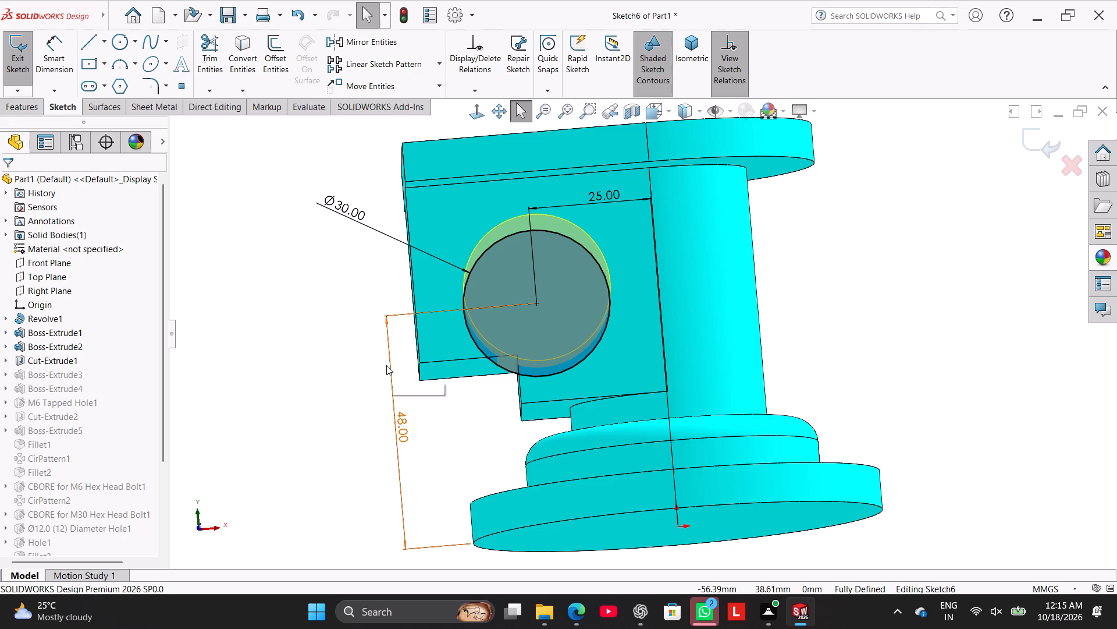
click(469, 117)
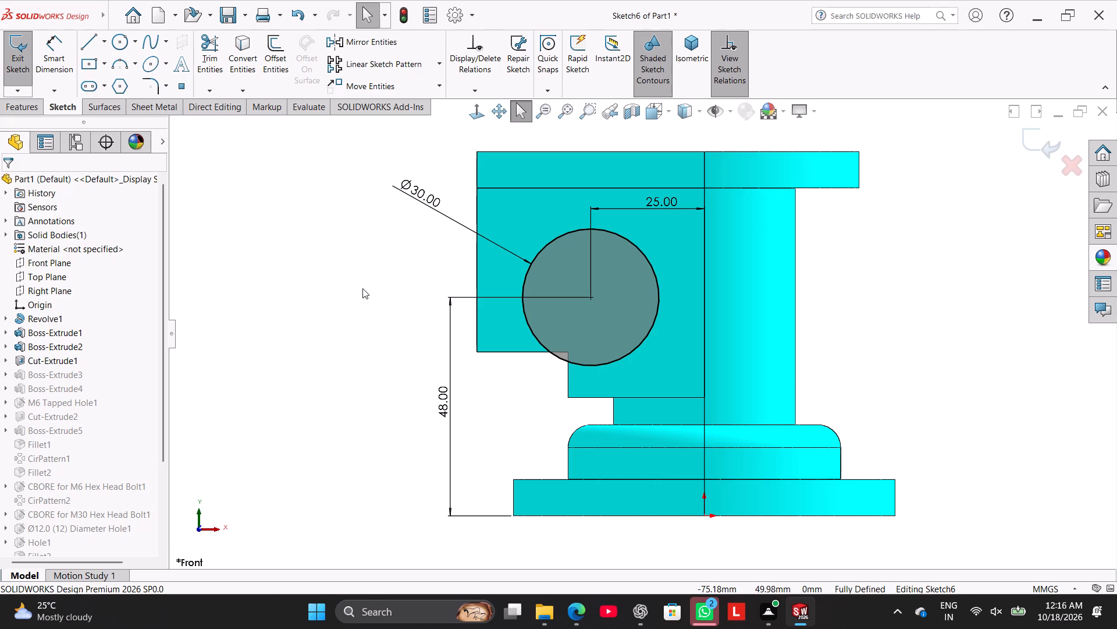
click(17, 54)
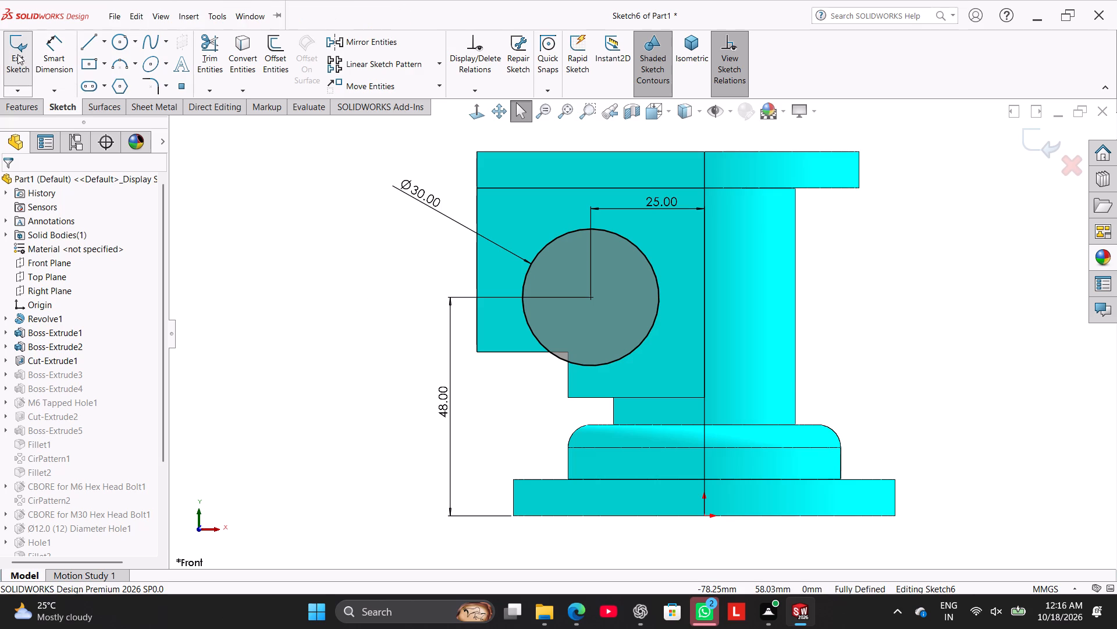
Examine the side block, its round boss and the stepped underside above the base shoulder from below and from the front.
middle_drag(305, 259, 306, 285)
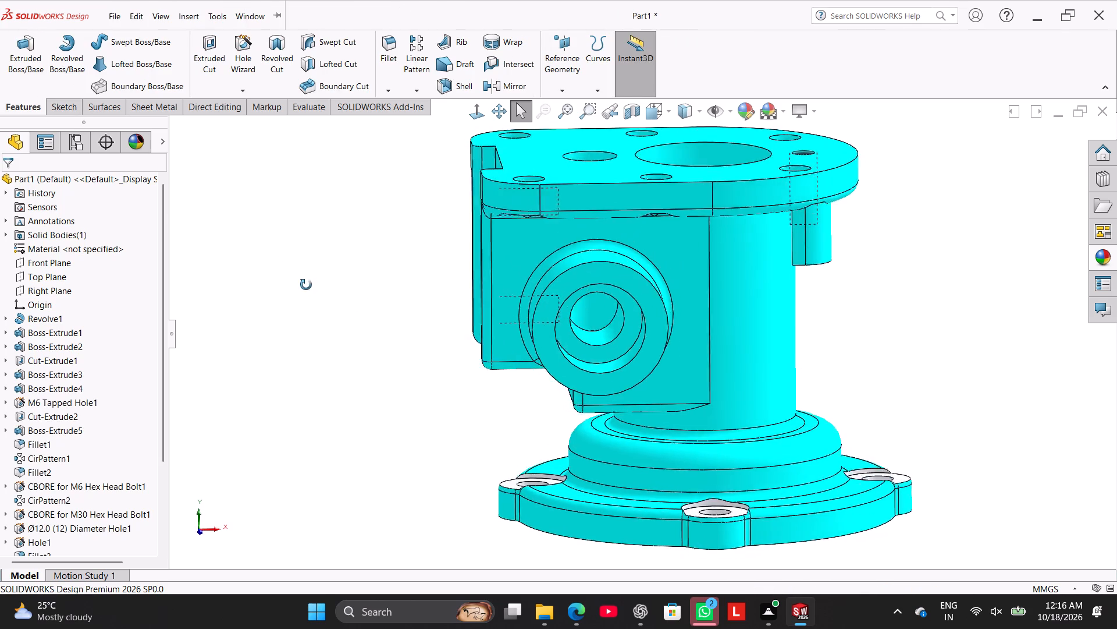
middle_drag(306, 285, 301, 215)
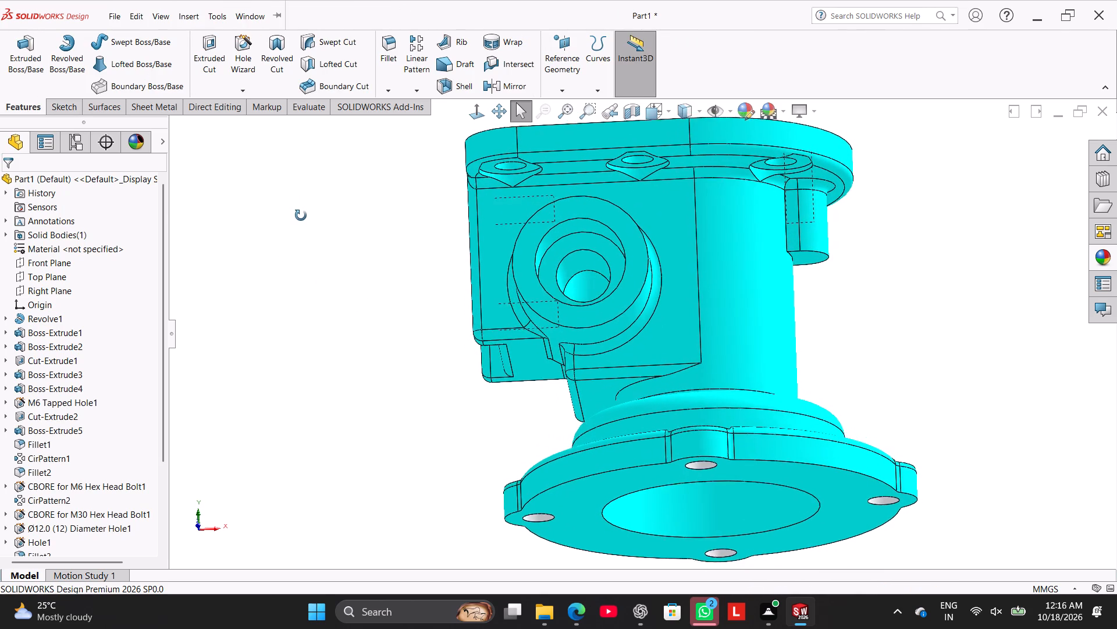
middle_drag(301, 215, 314, 193)
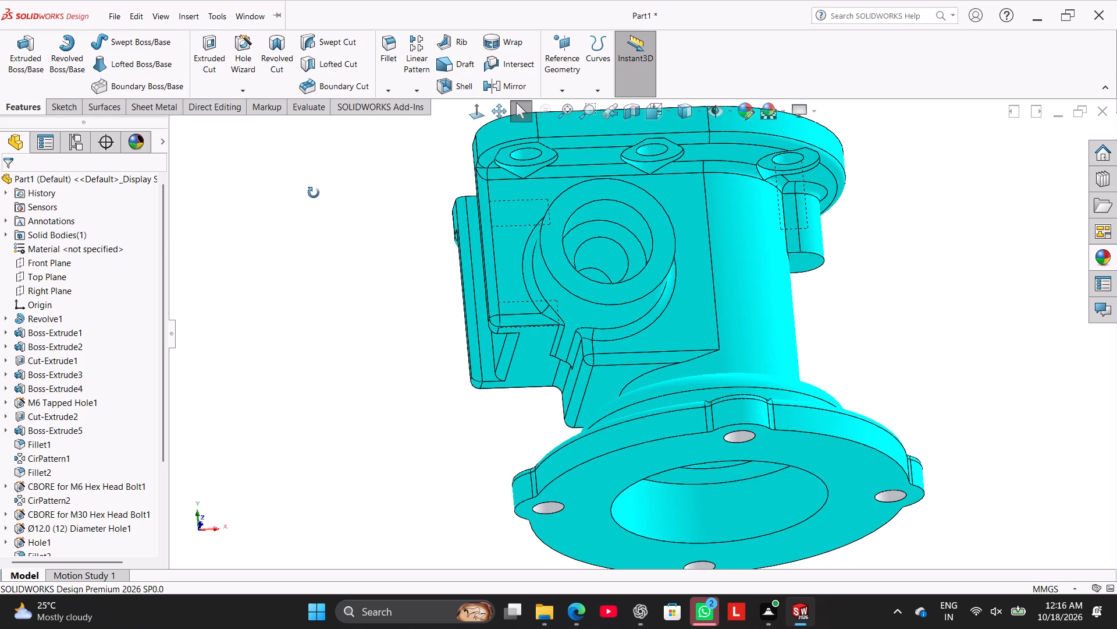
middle_drag(314, 193, 314, 200)
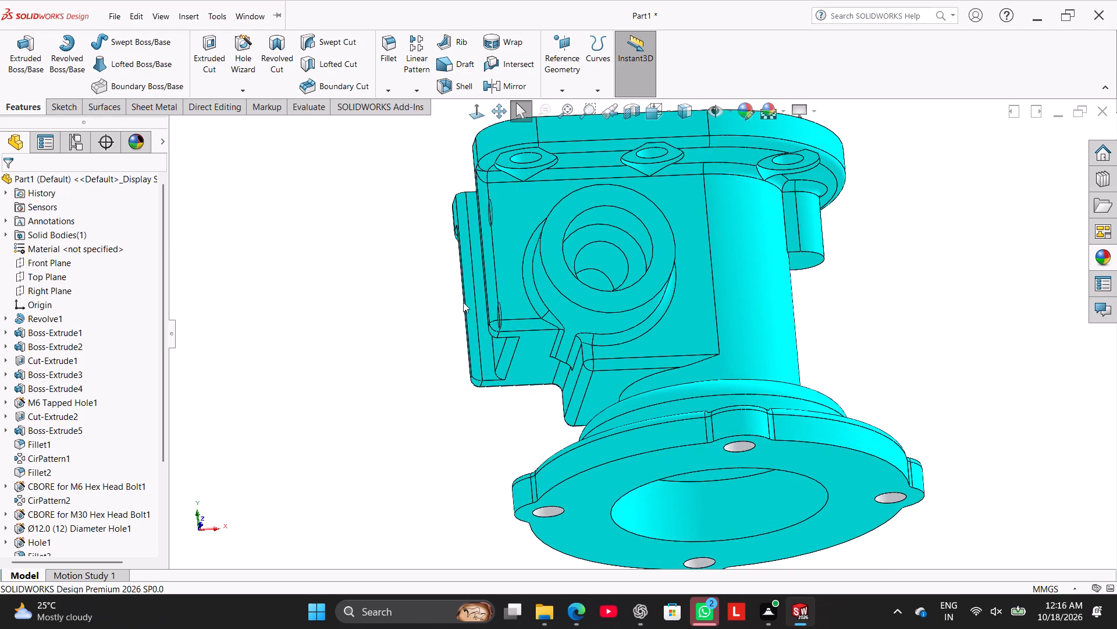
middle_drag(400, 336, 397, 370)
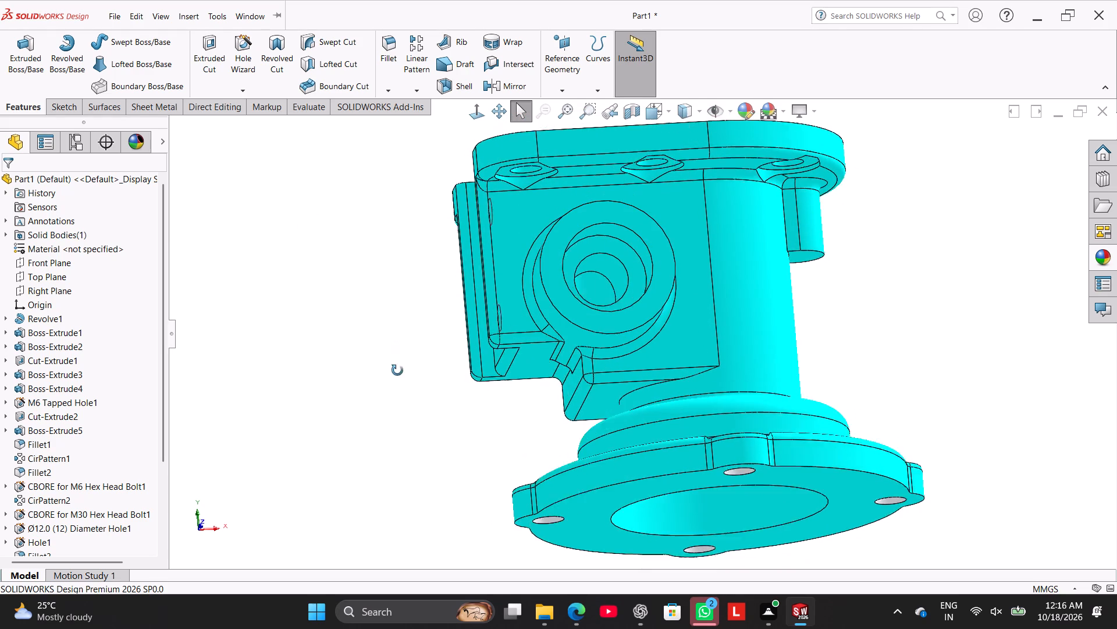
middle_drag(397, 370, 389, 411)
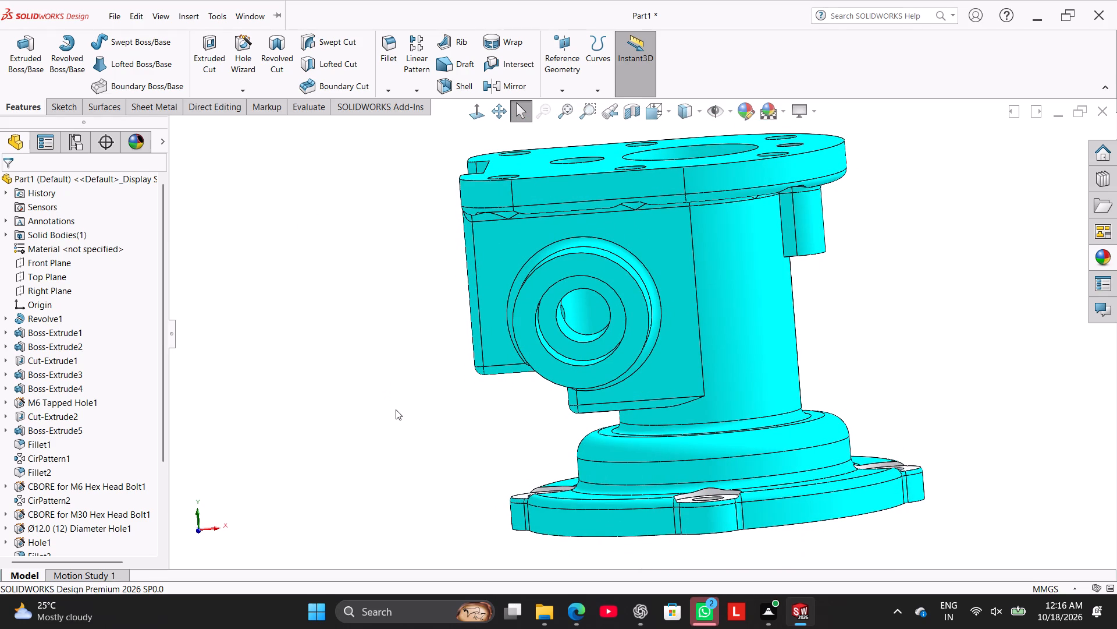
middle_drag(397, 400, 398, 393)
scroll(401, 414, down, 1)
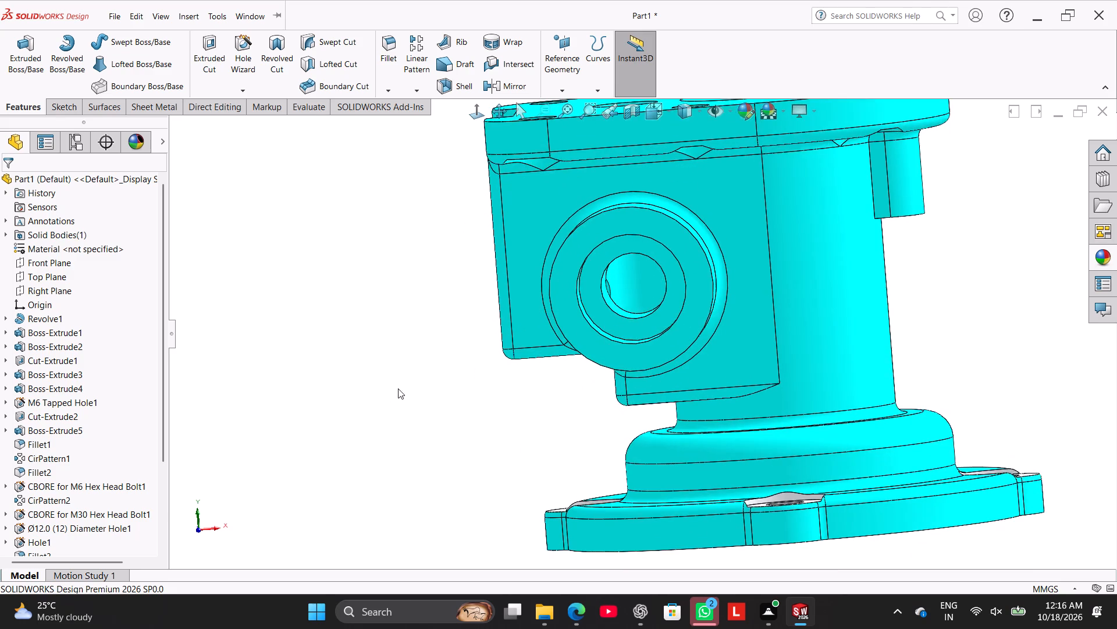
scroll(404, 376, up, 1)
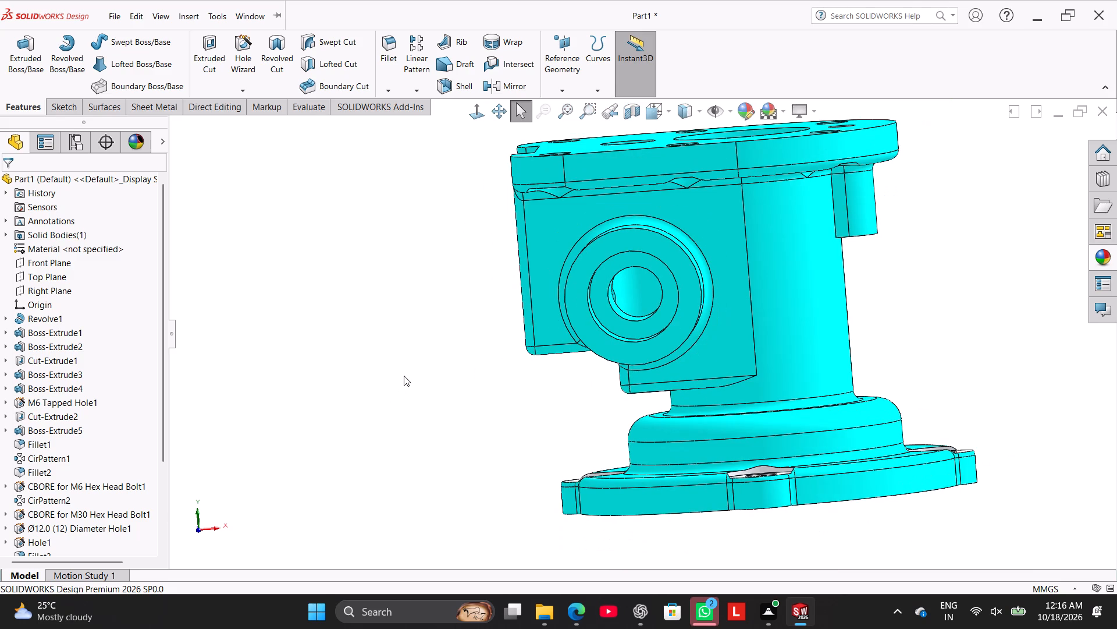
middle_drag(394, 371, 375, 373)
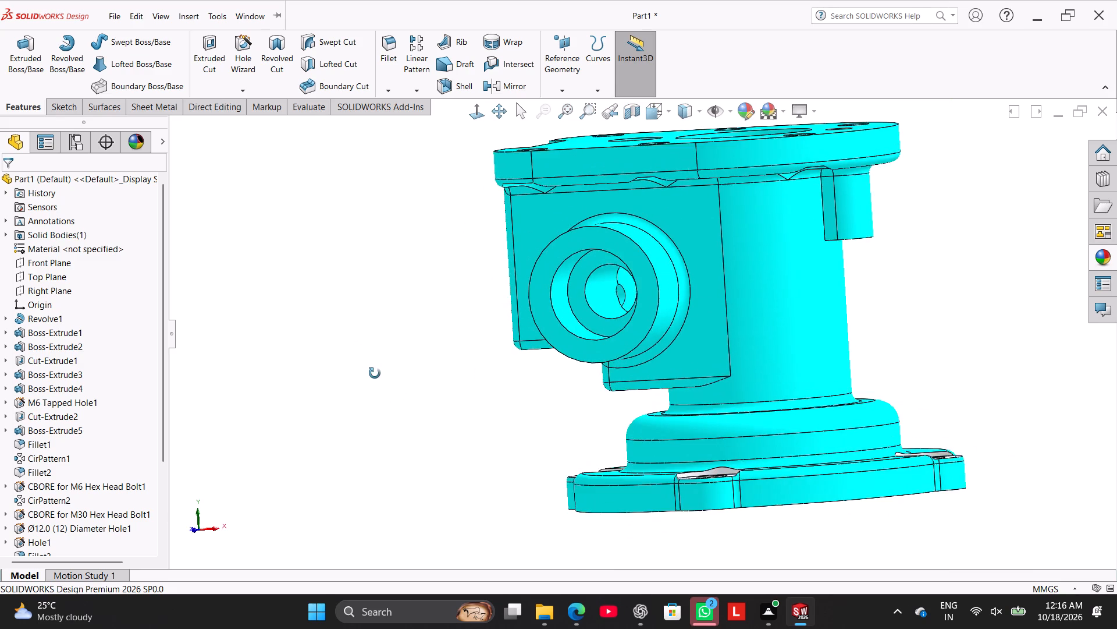
middle_drag(375, 373, 375, 378)
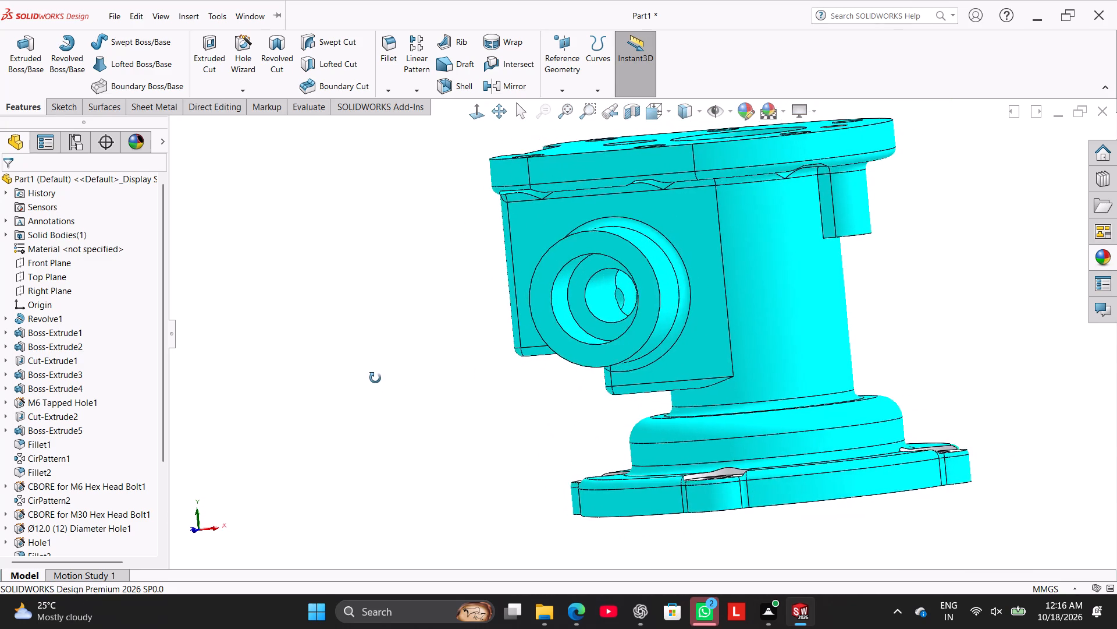
Set the centre distance in Boss-Extrude1's sketch to 55 mm, exit the sketch, and stop the rebuild to repair Fillet5.
middle_drag(375, 378, 395, 273)
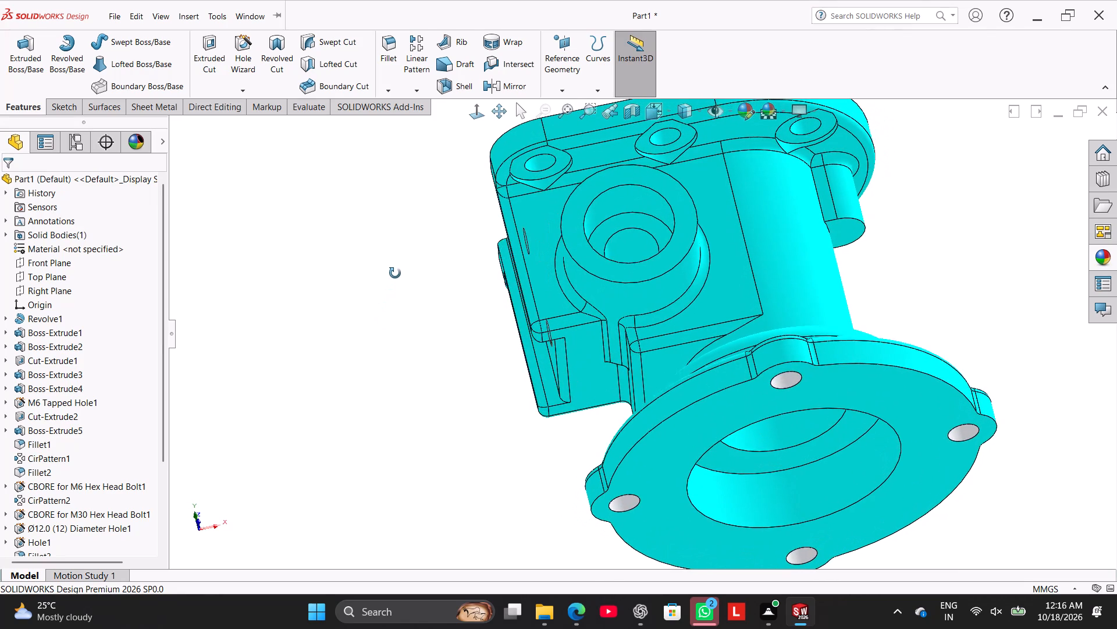
middle_drag(395, 273, 397, 332)
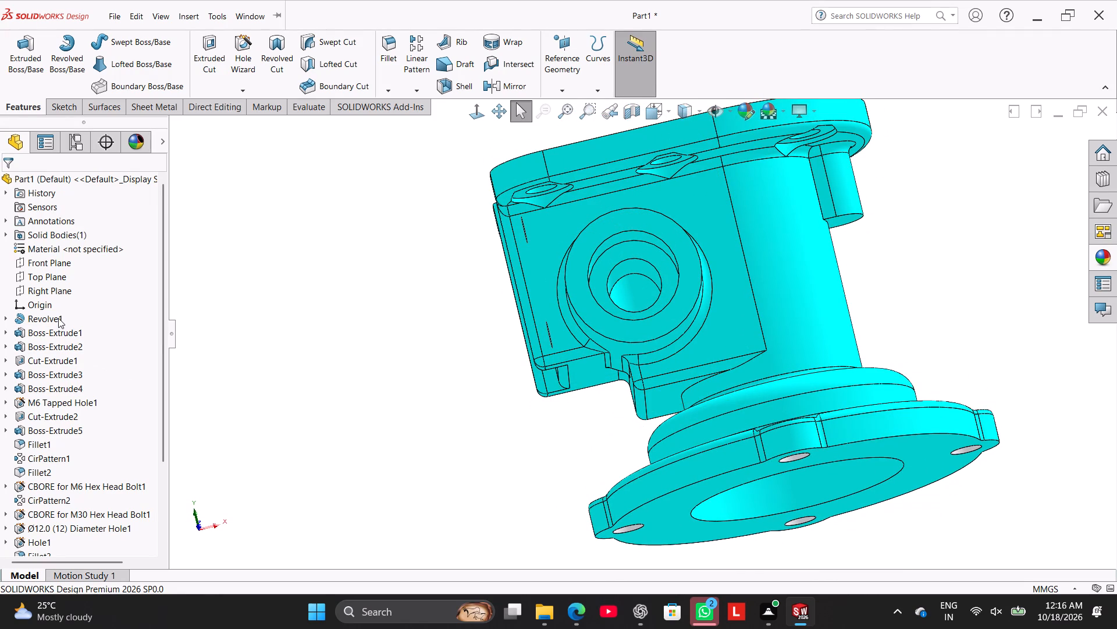
click(63, 329)
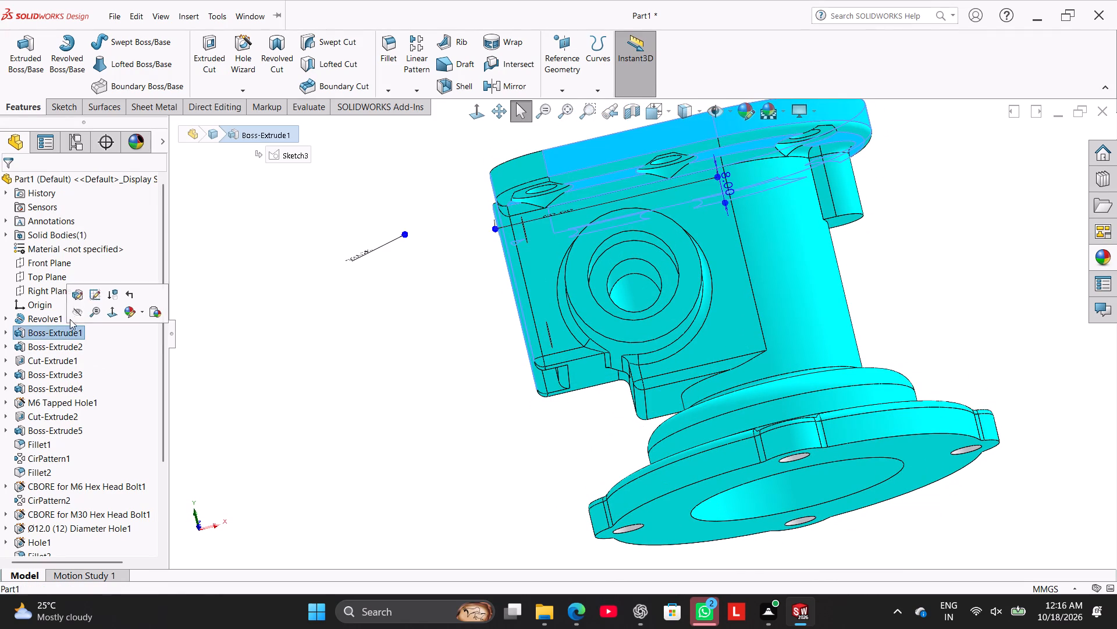
click(89, 292)
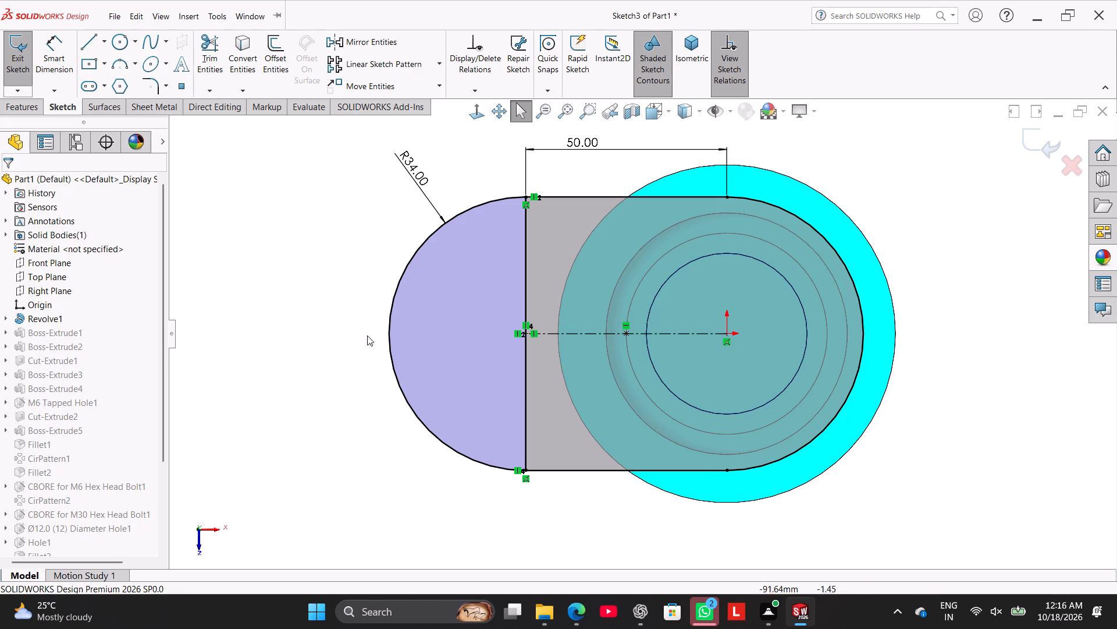
double_click(595, 140)
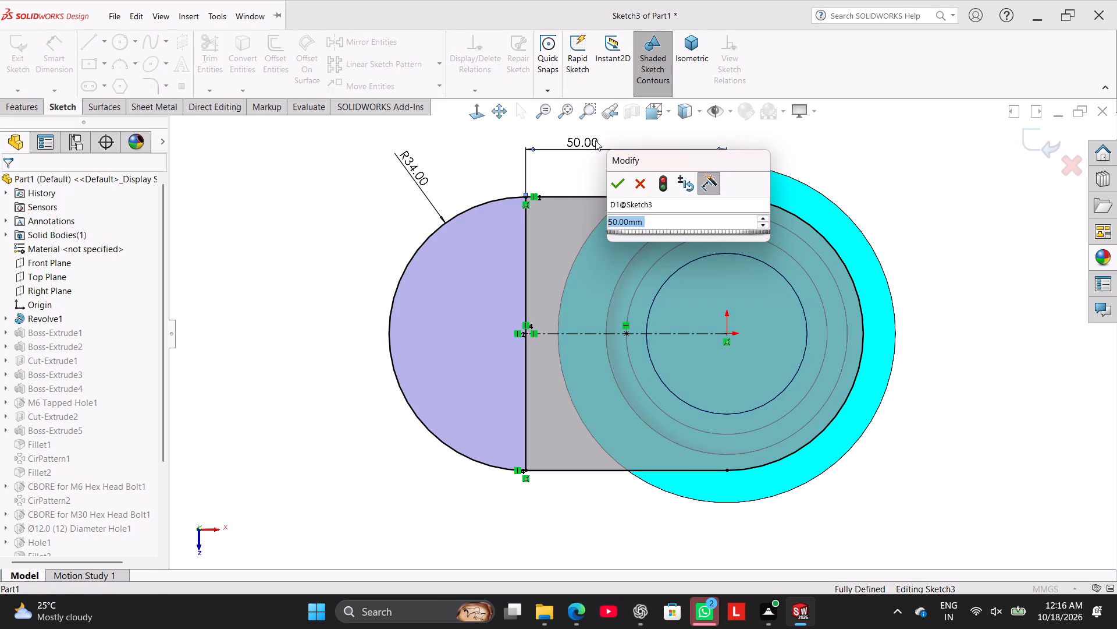
text(55)
key(Return)
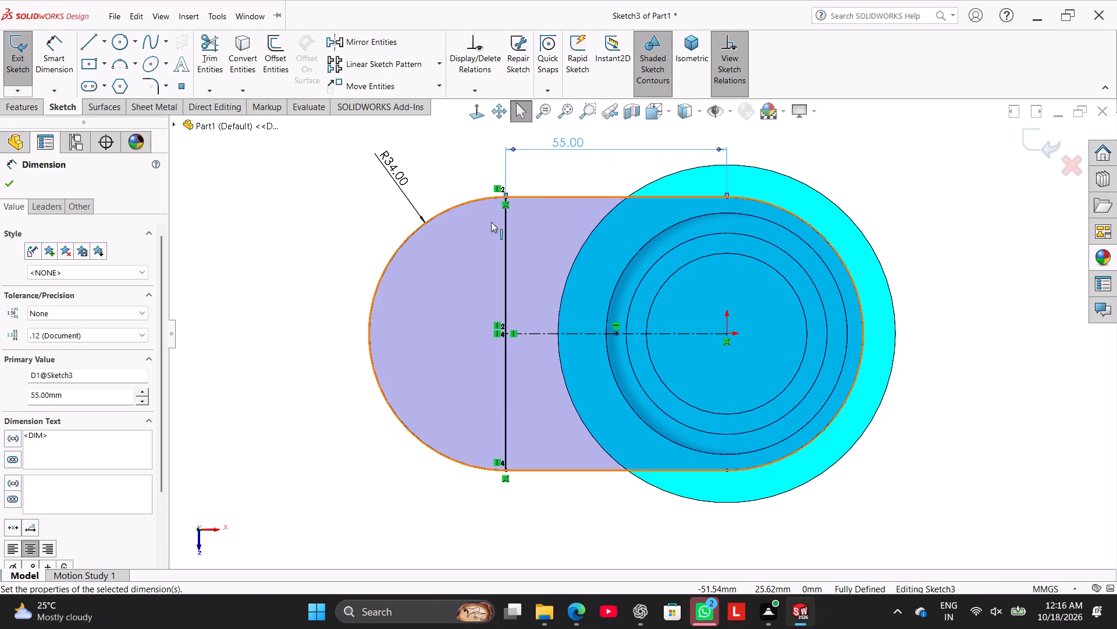
click(24, 63)
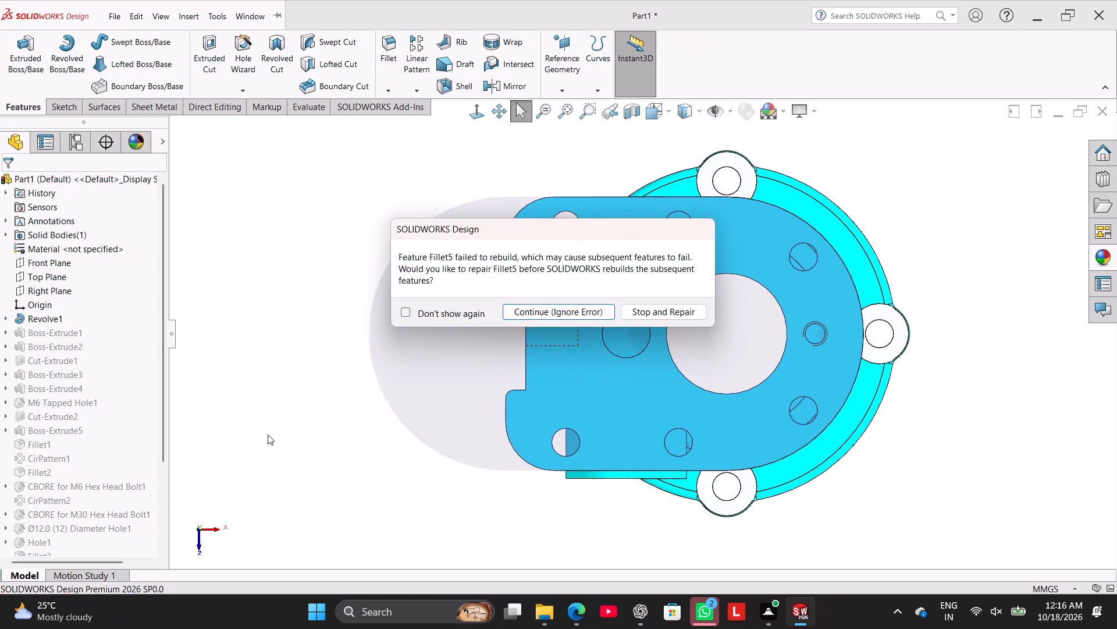
click(648, 305)
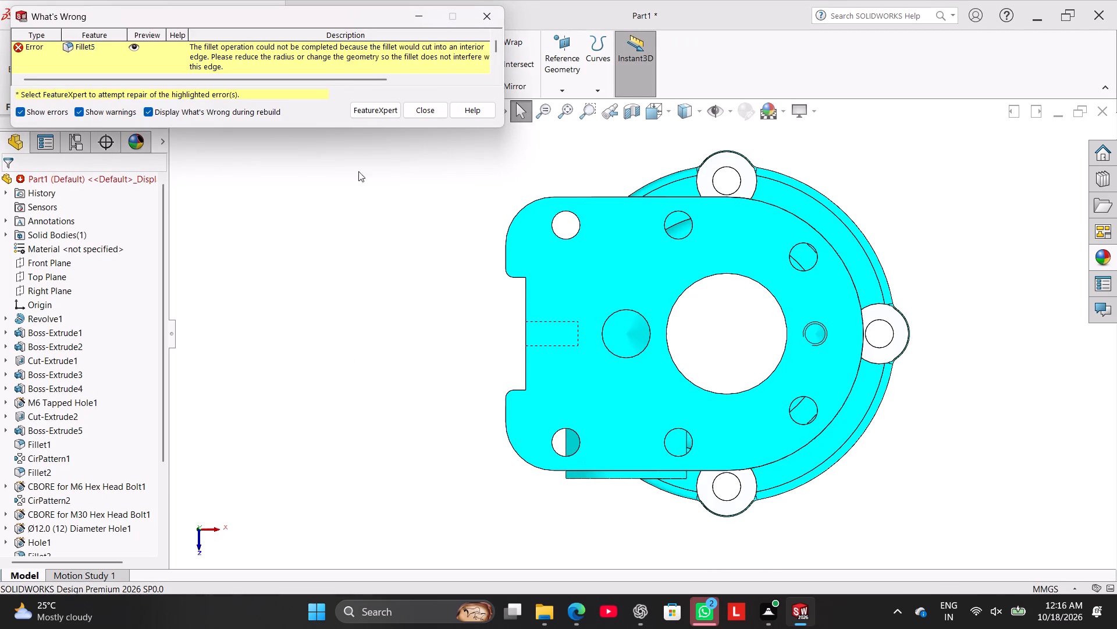
click(429, 111)
Delete the failed Fillet5 feature.
middle_drag(354, 388, 342, 310)
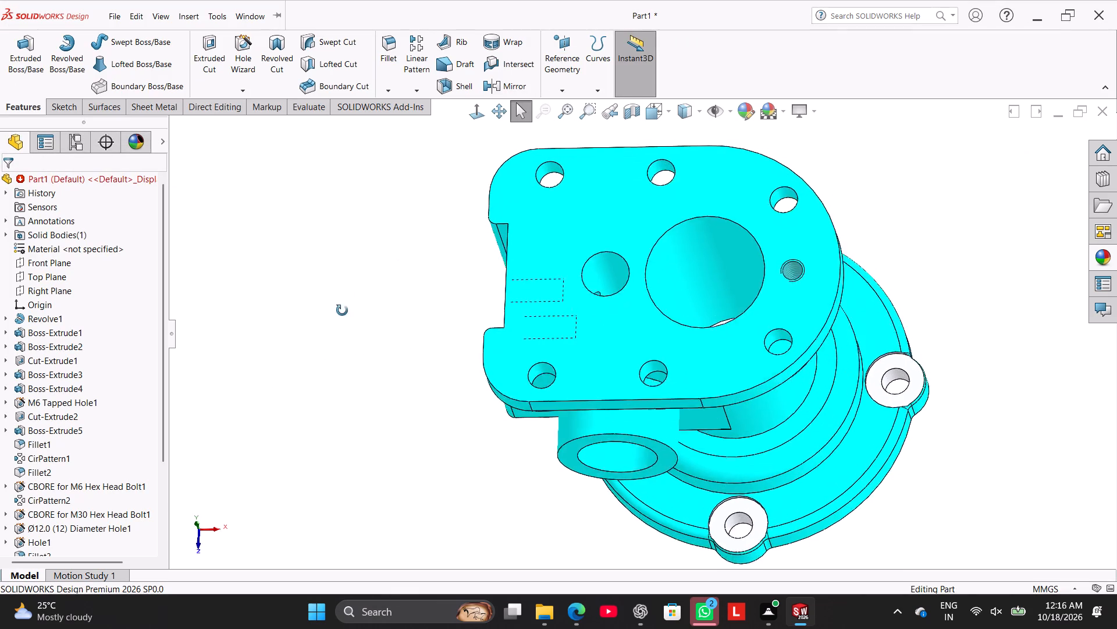
middle_drag(342, 310, 340, 266)
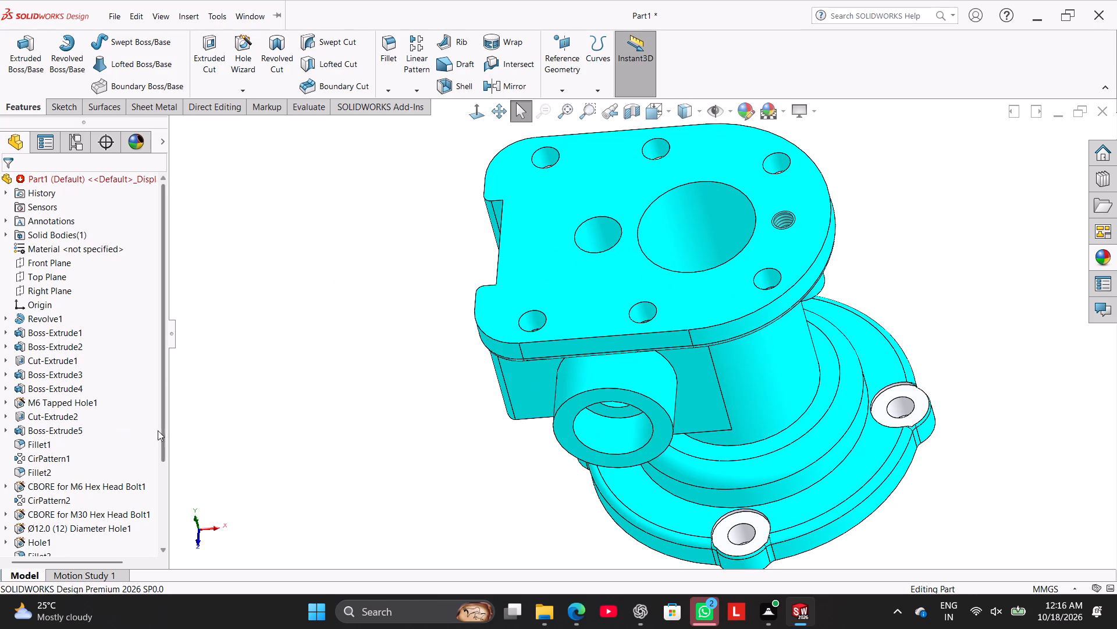
drag(163, 443, 188, 575)
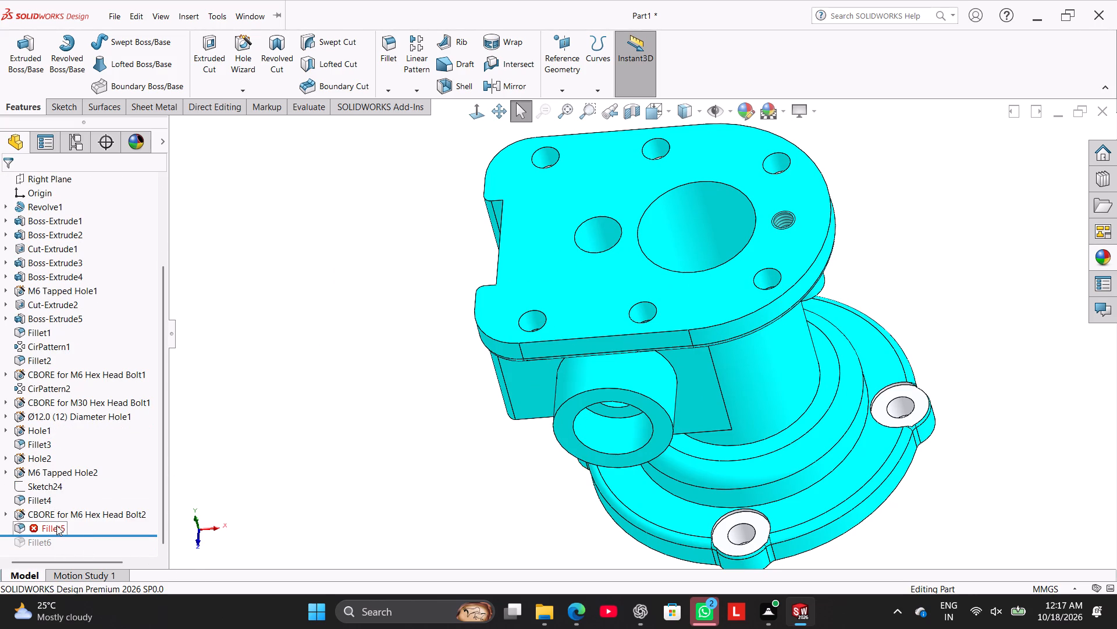
right_click(56, 525)
click(94, 443)
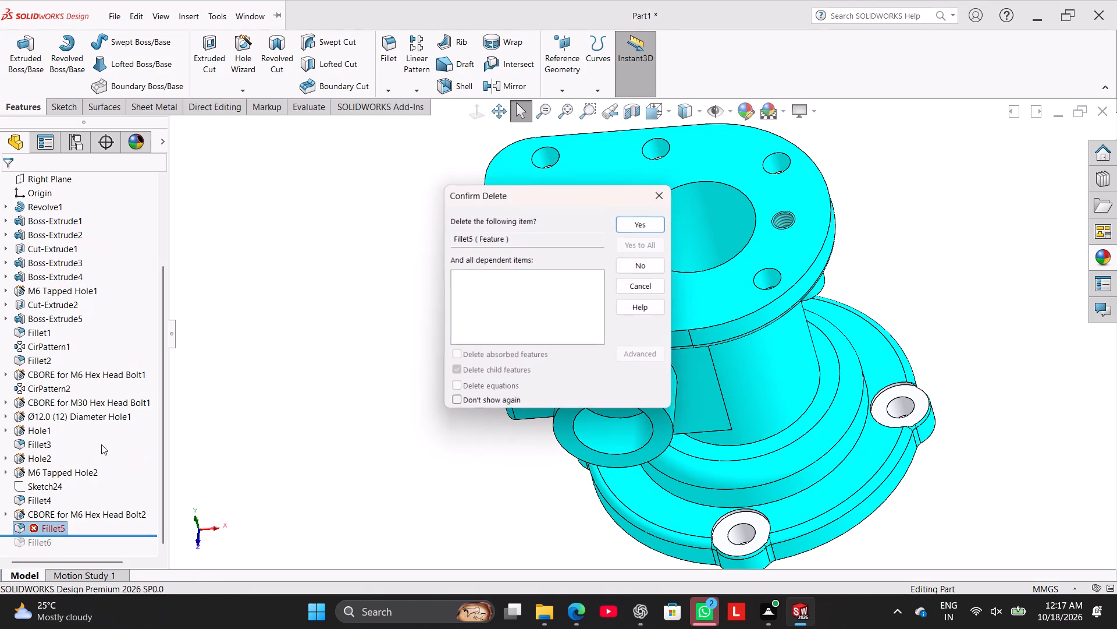
click(638, 225)
Fillet the circular edge where the round boss meets the side block at 2 mm radius, with the Keep surface overflow type.
middle_drag(382, 349, 380, 301)
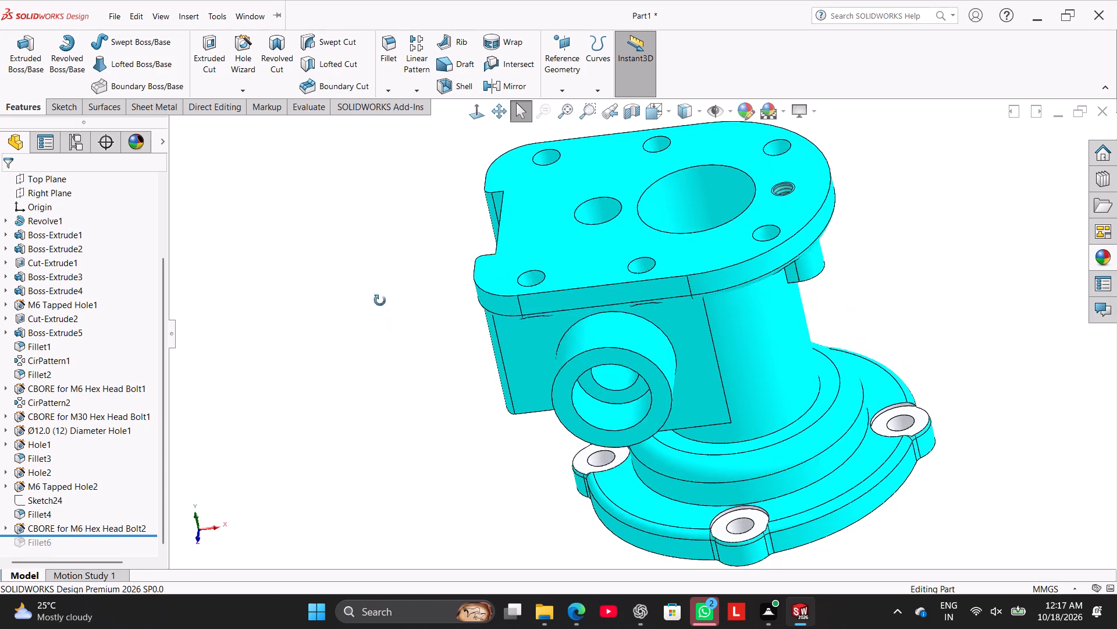
middle_drag(380, 301, 392, 153)
middle_drag(395, 213, 394, 187)
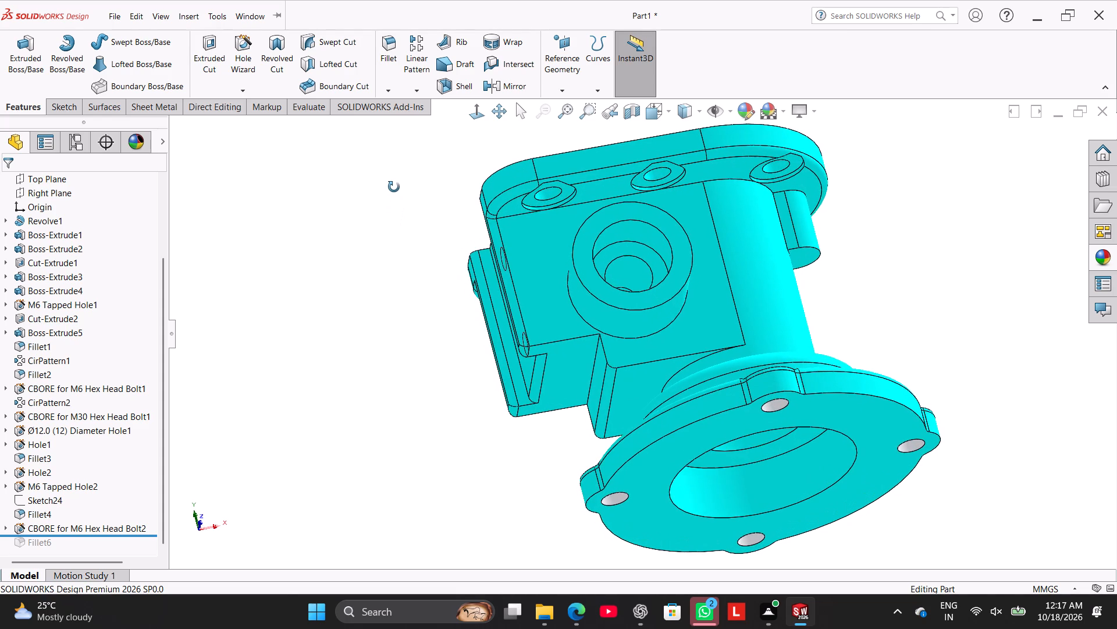
middle_drag(394, 187, 404, 188)
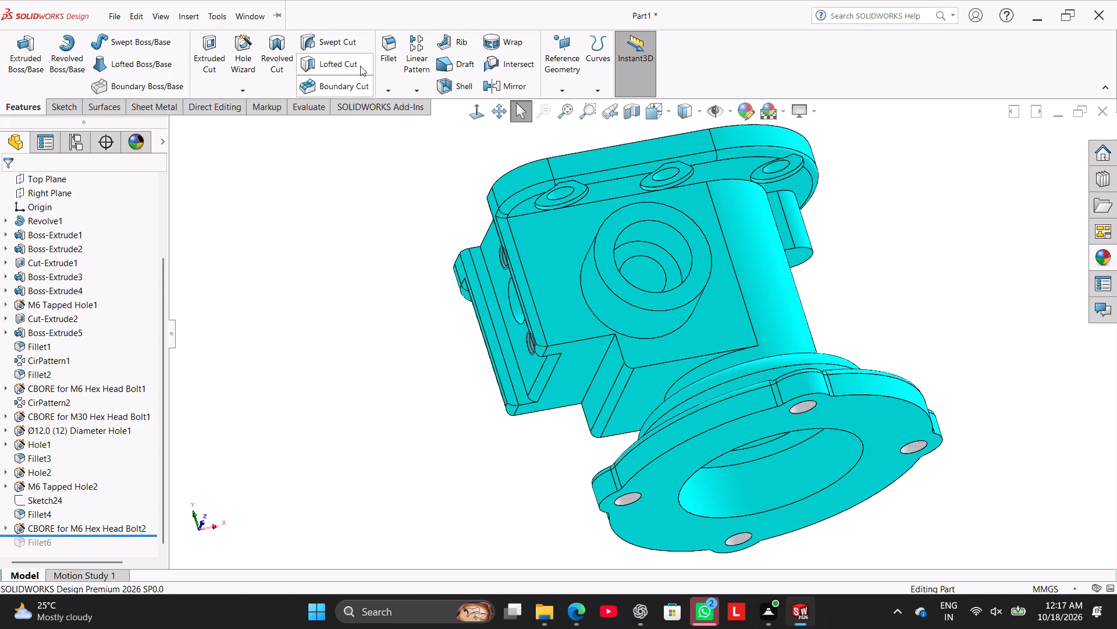
click(386, 58)
click(650, 340)
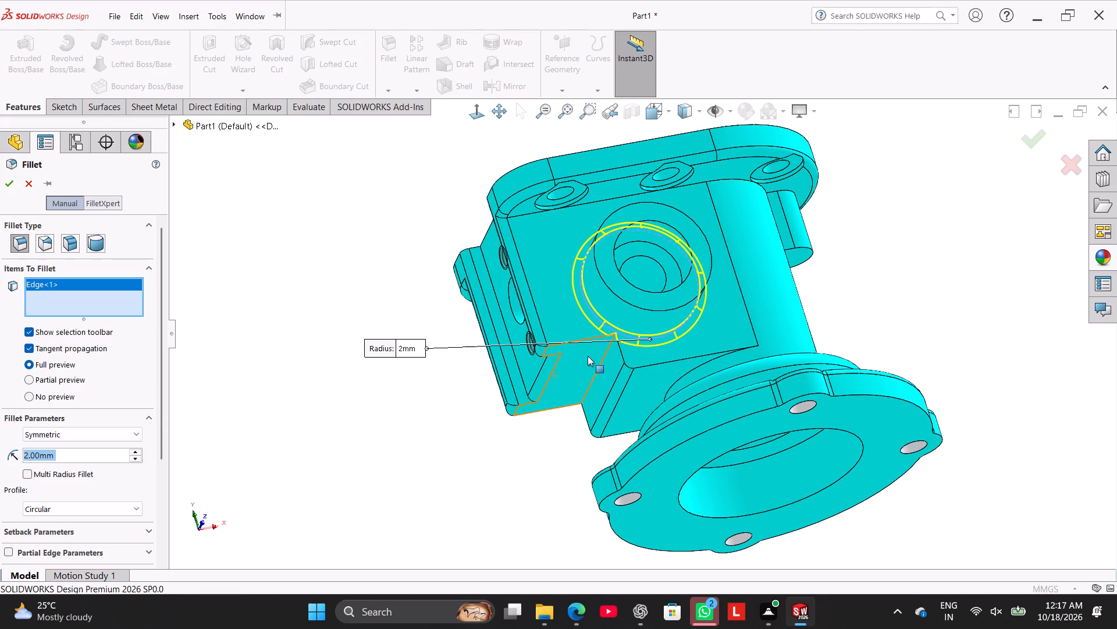
click(609, 351)
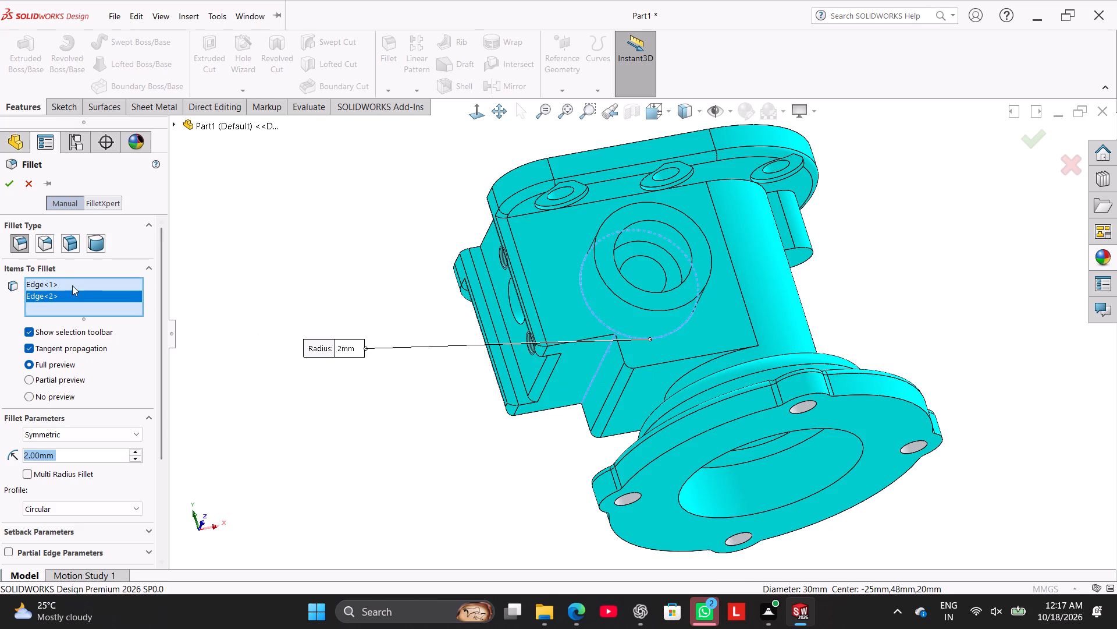
right_click(92, 295)
click(133, 318)
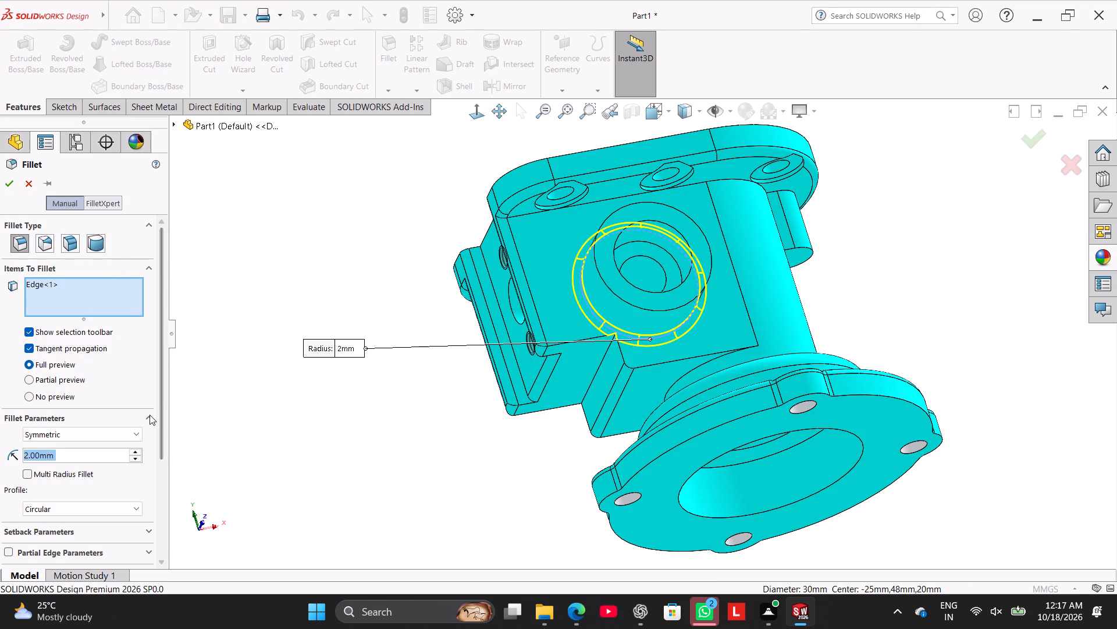
drag(163, 423, 176, 538)
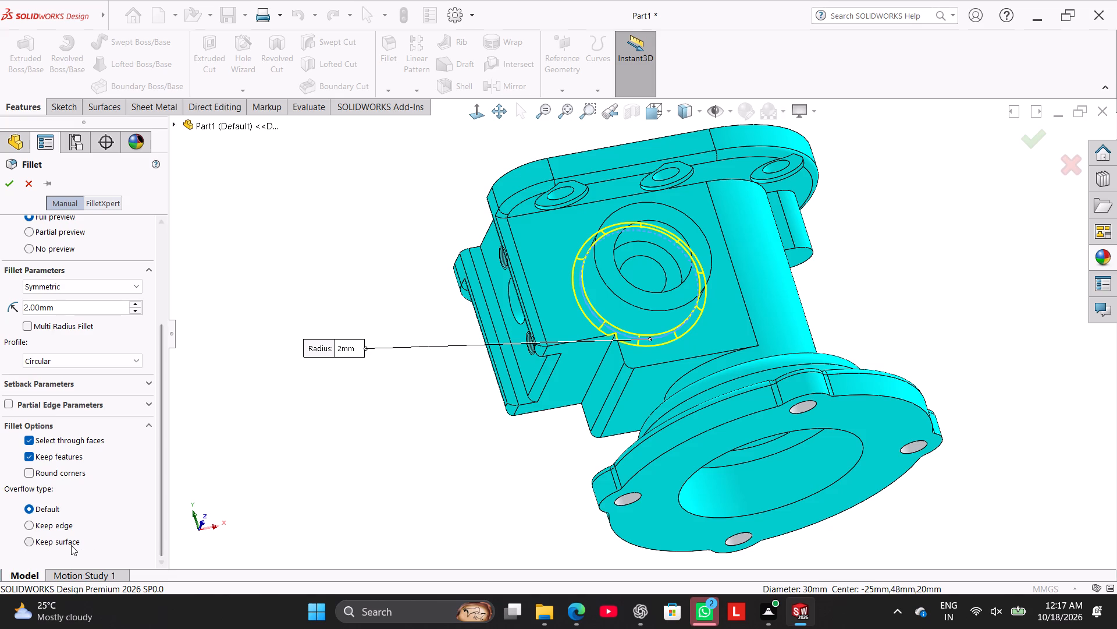
click(71, 545)
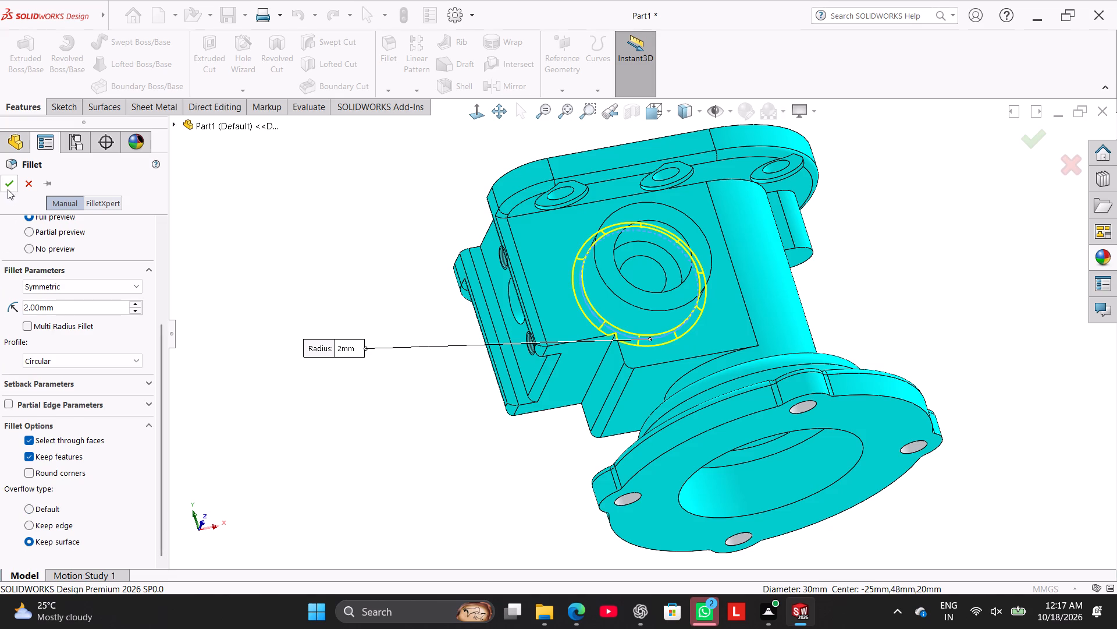
click(8, 189)
Fillet the step edge running across the side block's underside with a 2 mm radius.
middle_drag(444, 372, 433, 295)
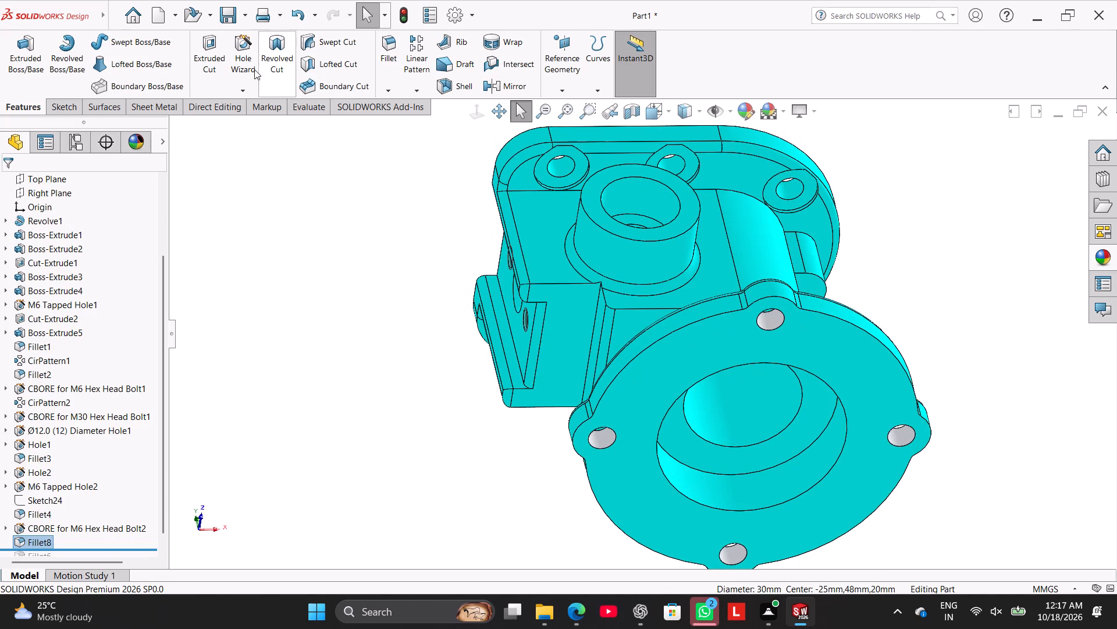
click(379, 65)
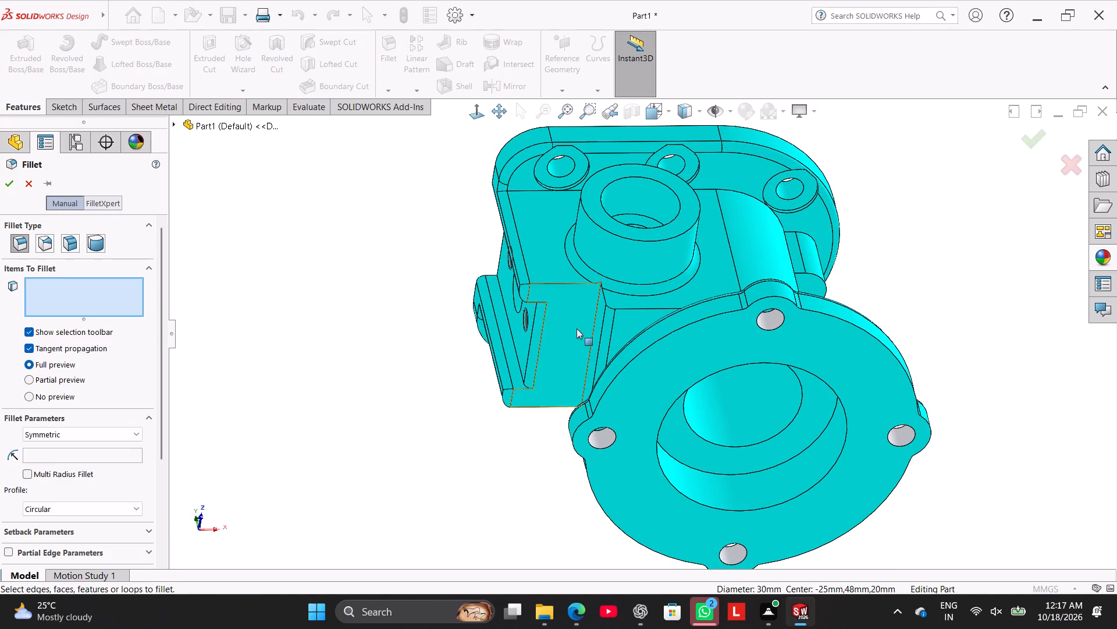
click(596, 310)
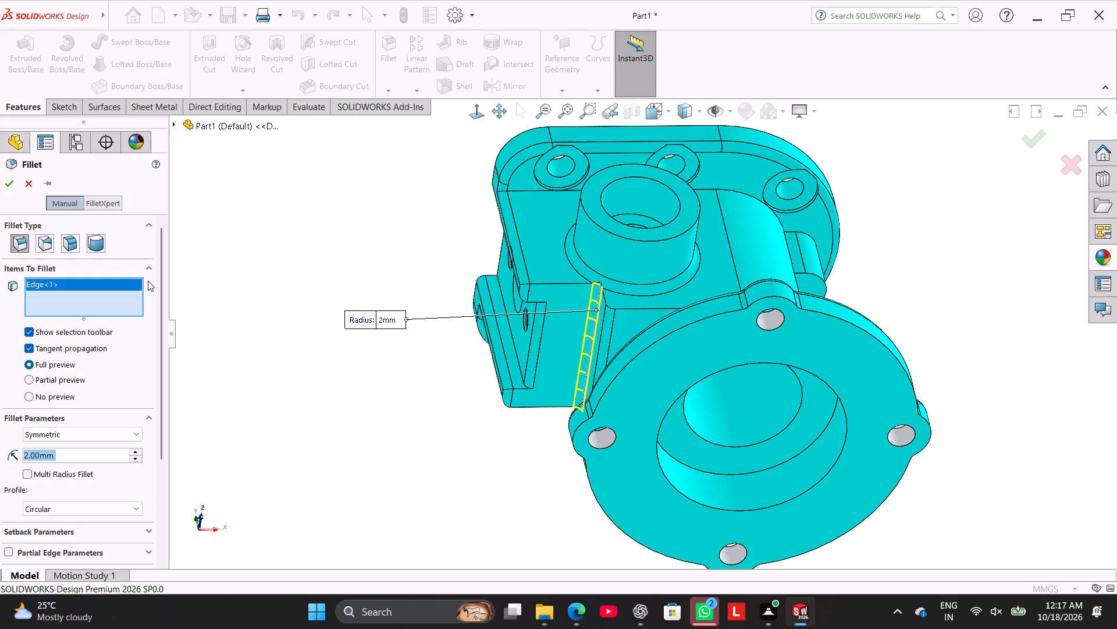
click(6, 186)
click(296, 287)
Examine the side block's fillets, the round boss and the small lug under the top flange from several sides.
middle_drag(322, 288, 372, 317)
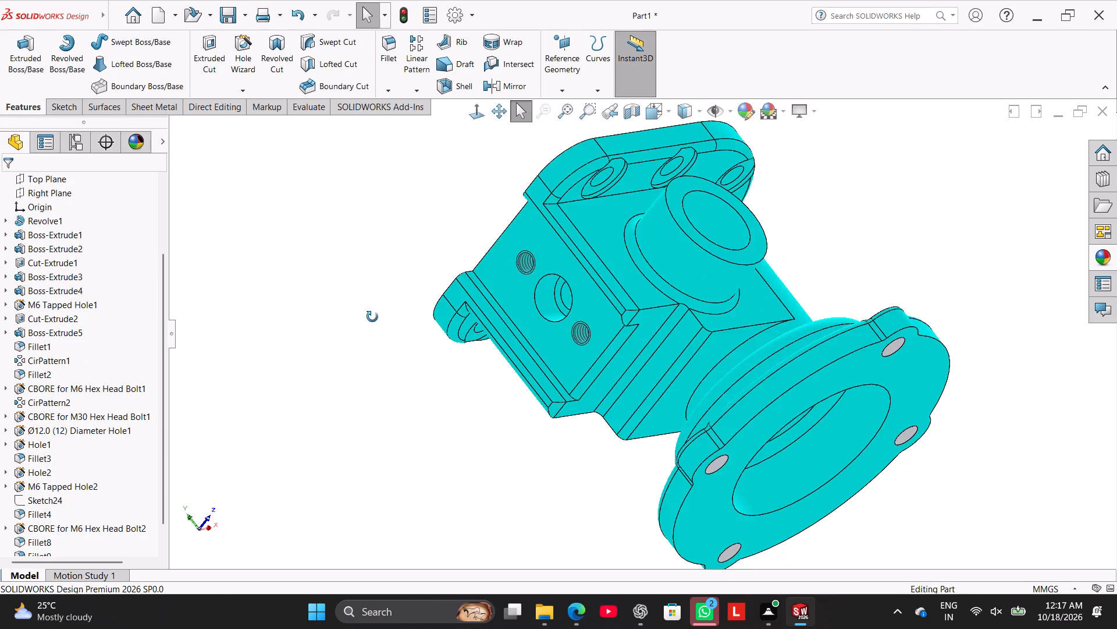
middle_drag(372, 317, 362, 286)
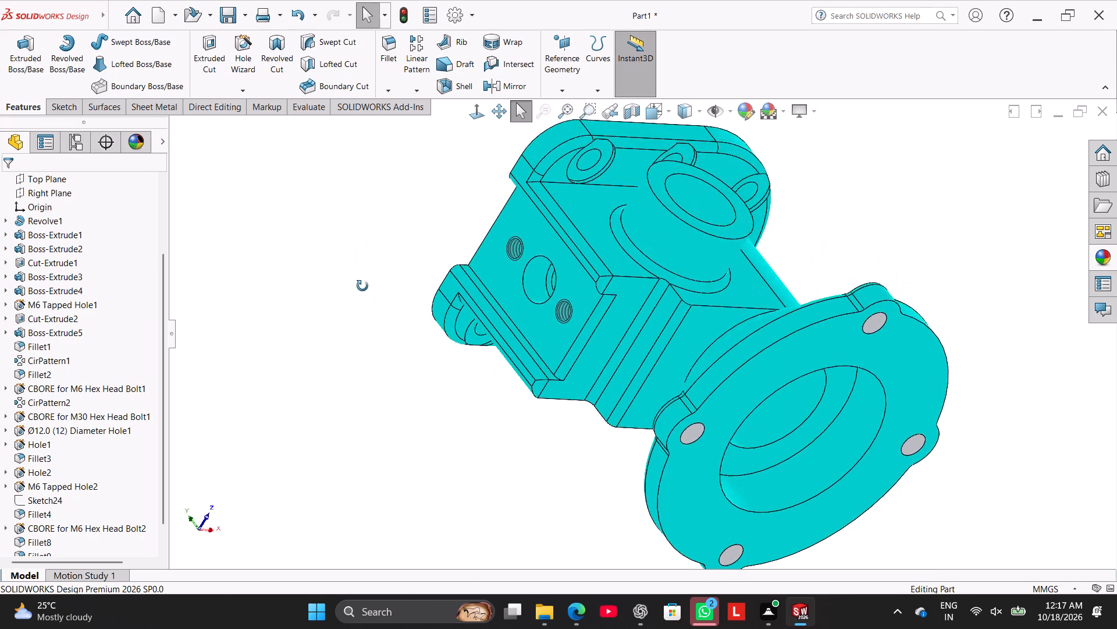
middle_drag(362, 286, 381, 479)
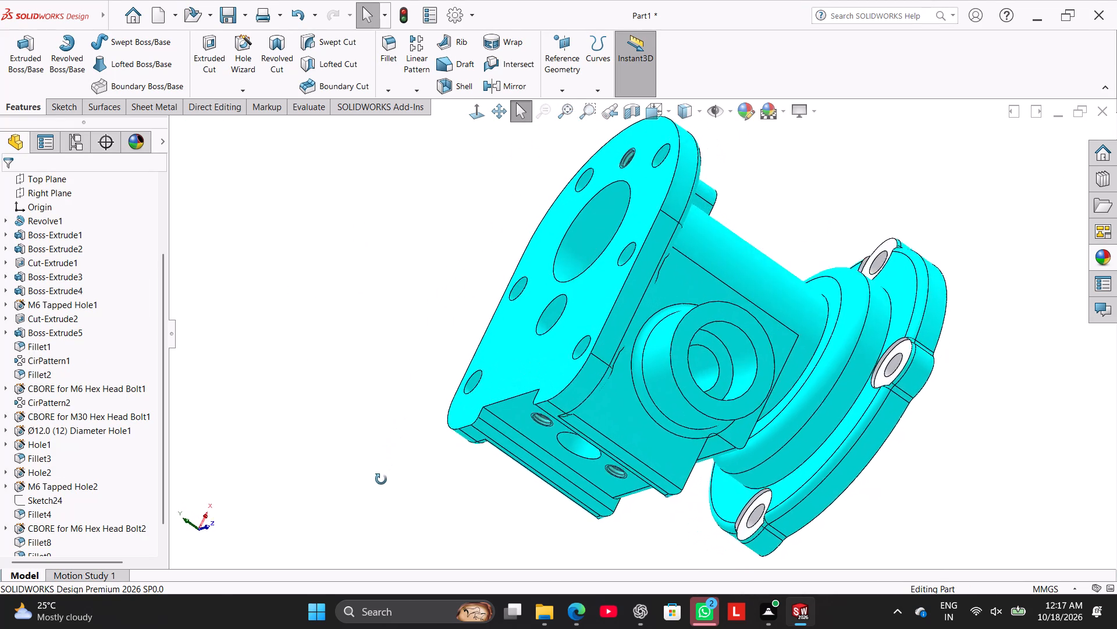
middle_drag(381, 479, 330, 492)
middle_drag(326, 398, 297, 472)
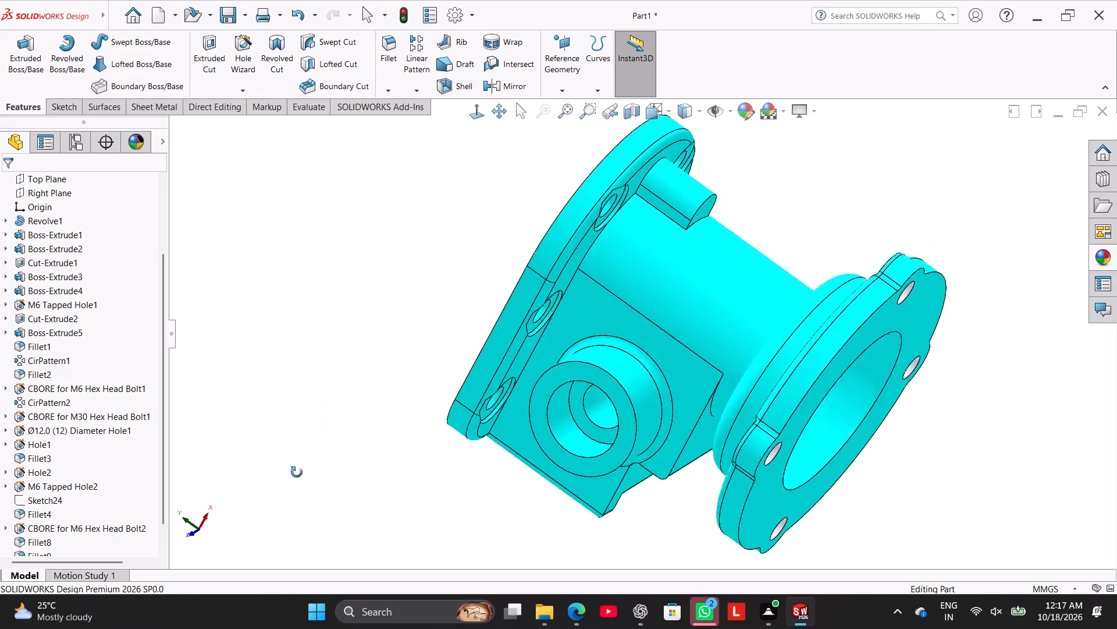
middle_drag(297, 472, 240, 526)
middle_drag(309, 388, 364, 355)
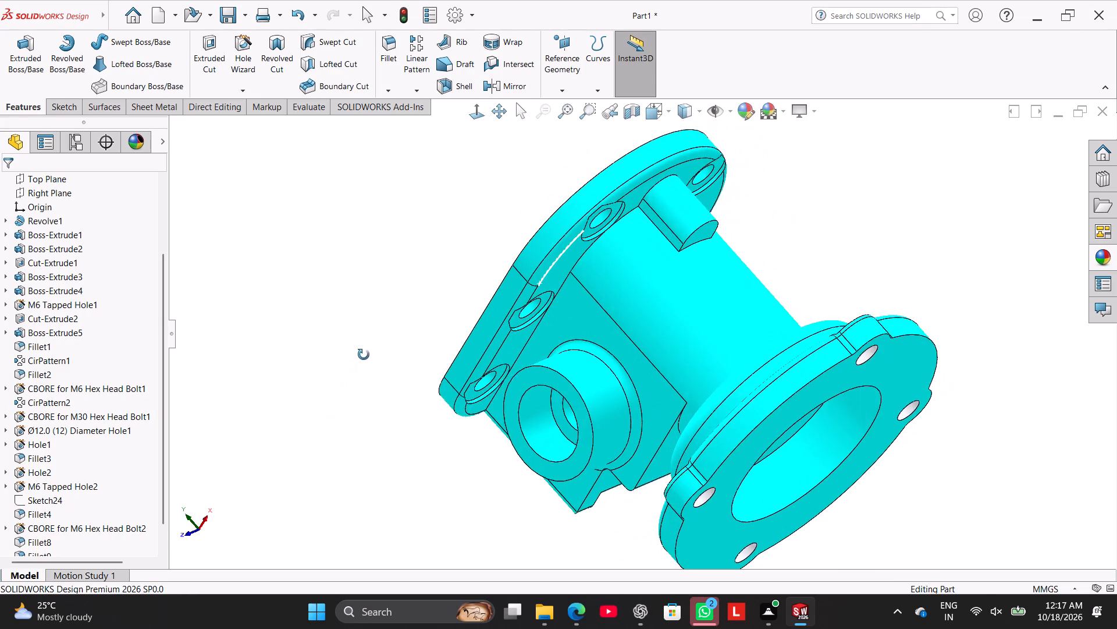
middle_drag(364, 355, 365, 355)
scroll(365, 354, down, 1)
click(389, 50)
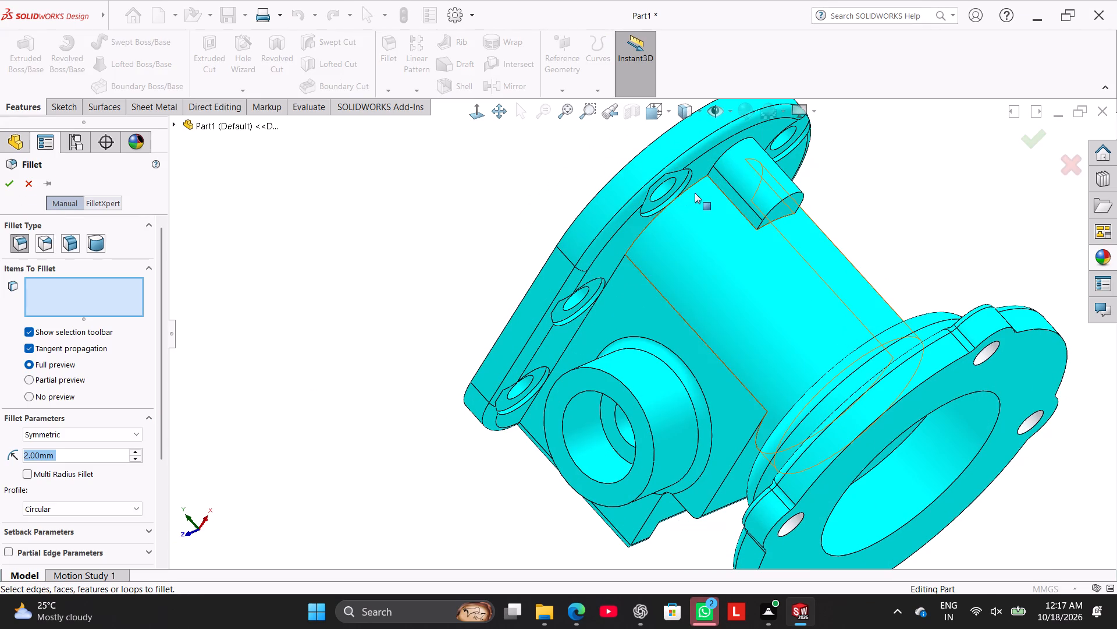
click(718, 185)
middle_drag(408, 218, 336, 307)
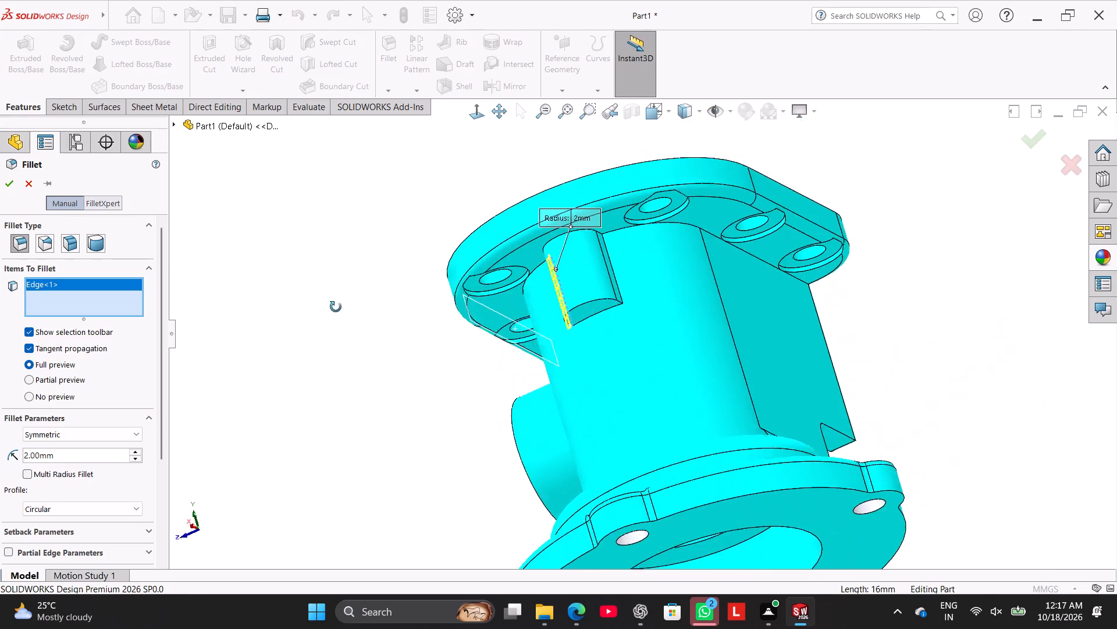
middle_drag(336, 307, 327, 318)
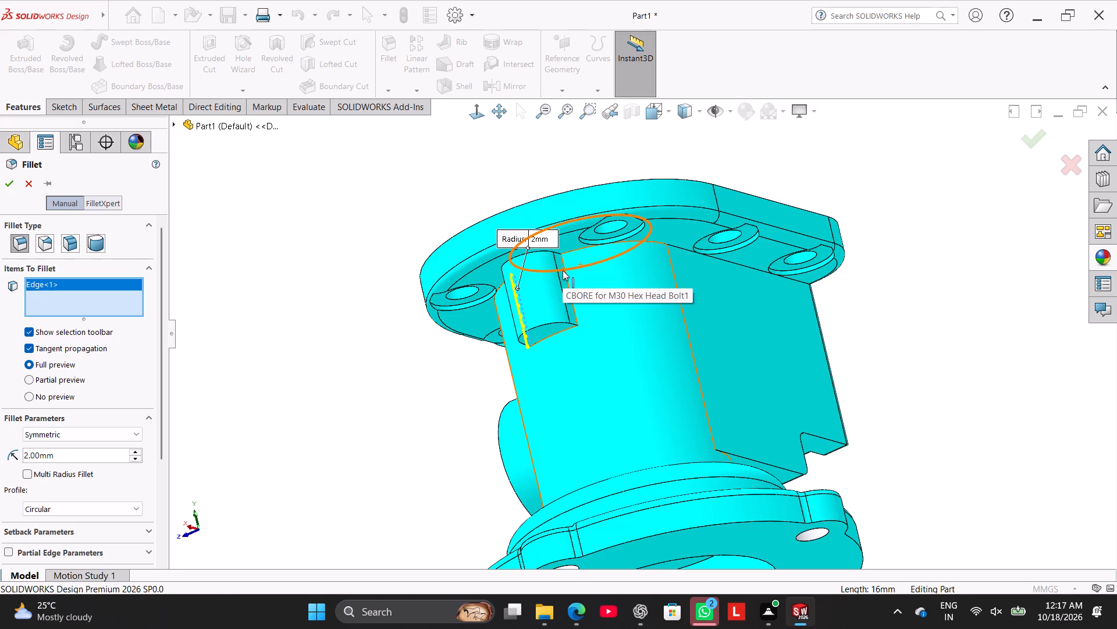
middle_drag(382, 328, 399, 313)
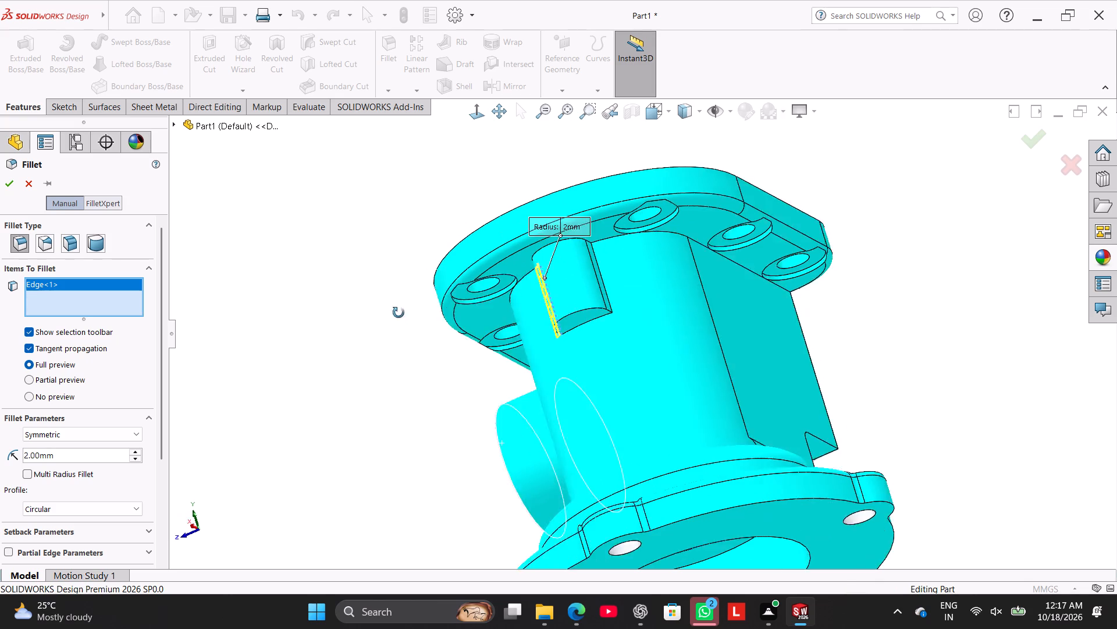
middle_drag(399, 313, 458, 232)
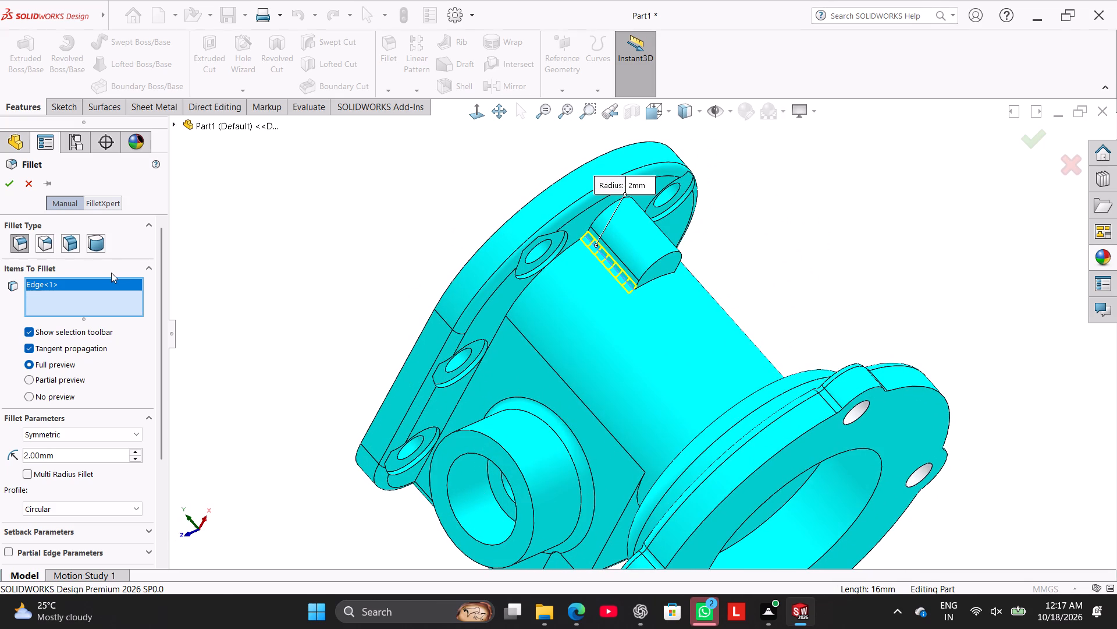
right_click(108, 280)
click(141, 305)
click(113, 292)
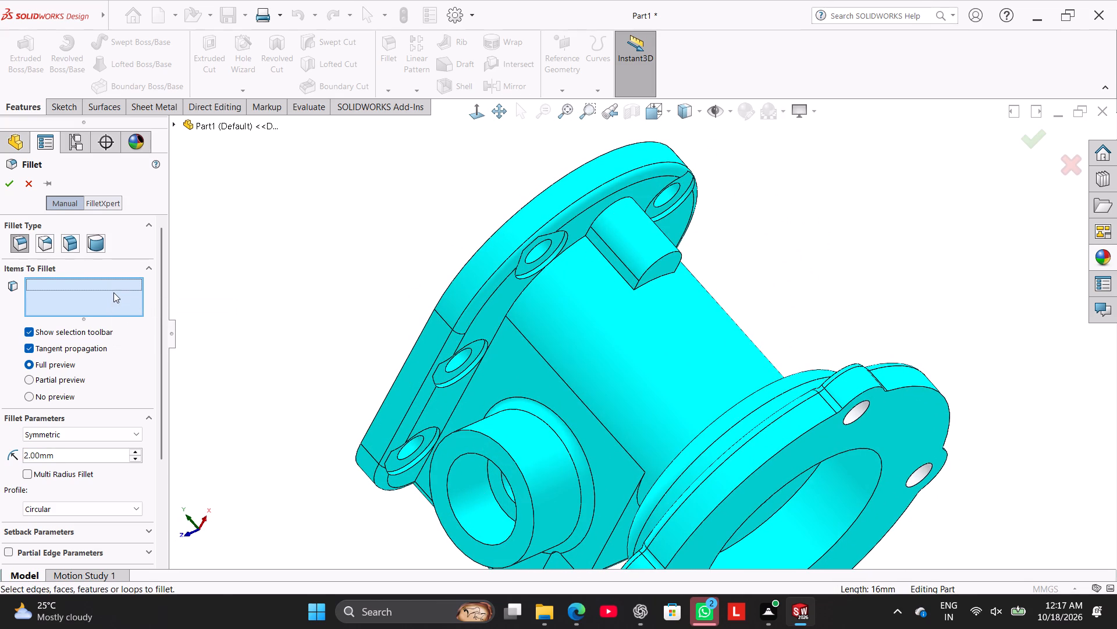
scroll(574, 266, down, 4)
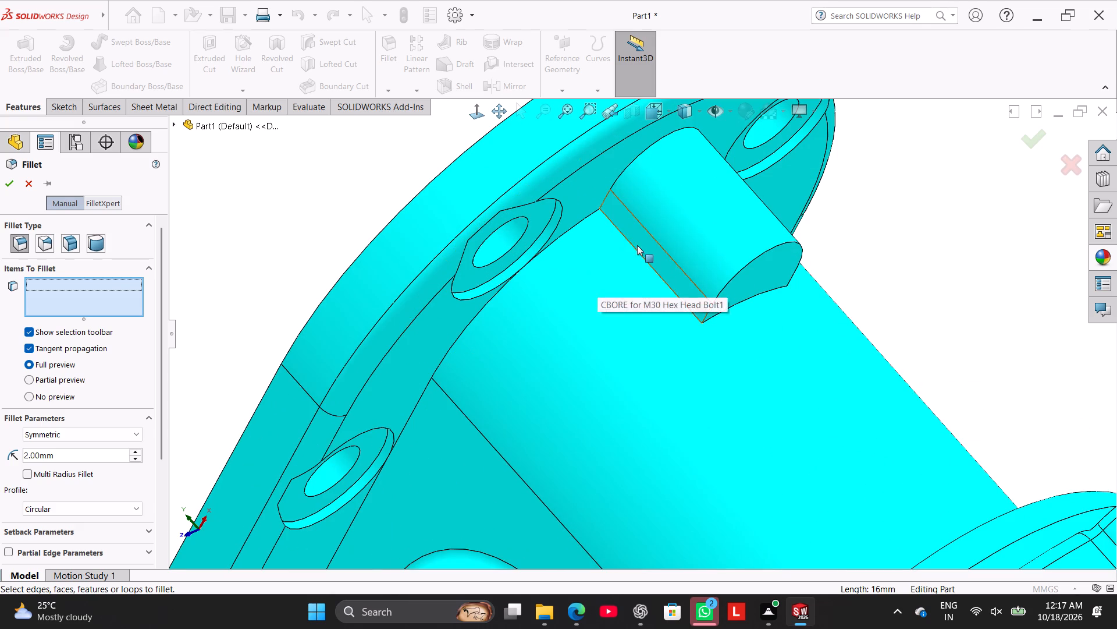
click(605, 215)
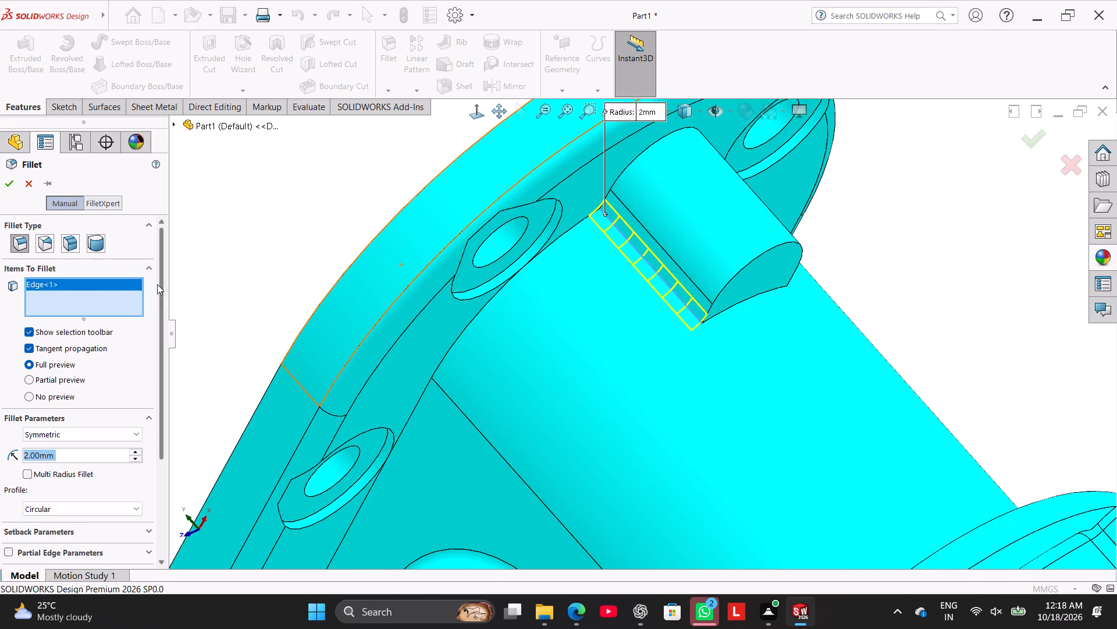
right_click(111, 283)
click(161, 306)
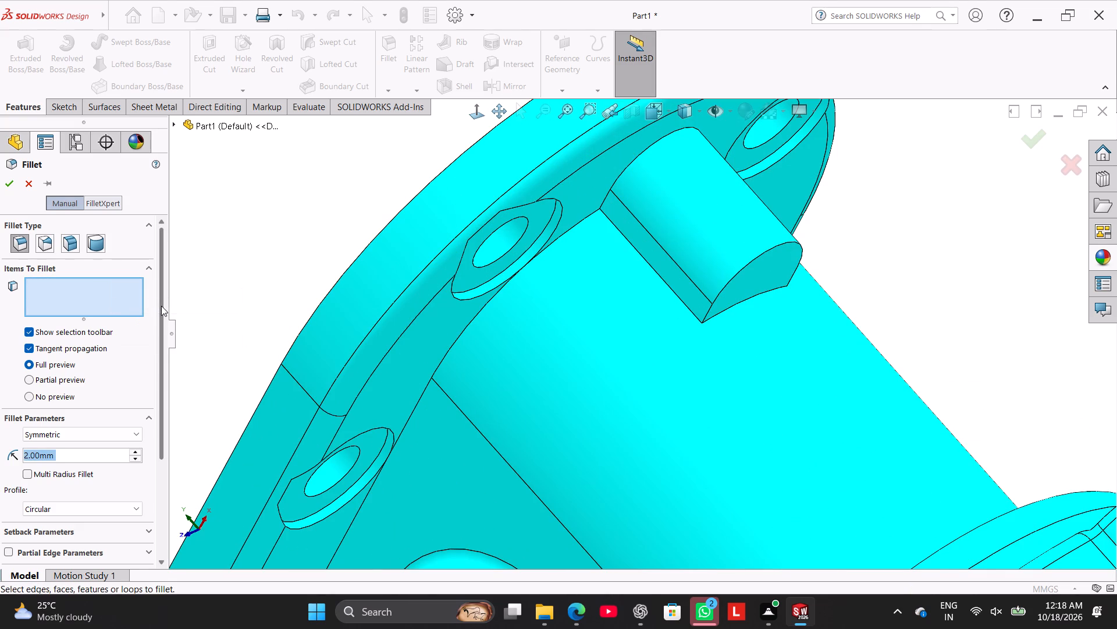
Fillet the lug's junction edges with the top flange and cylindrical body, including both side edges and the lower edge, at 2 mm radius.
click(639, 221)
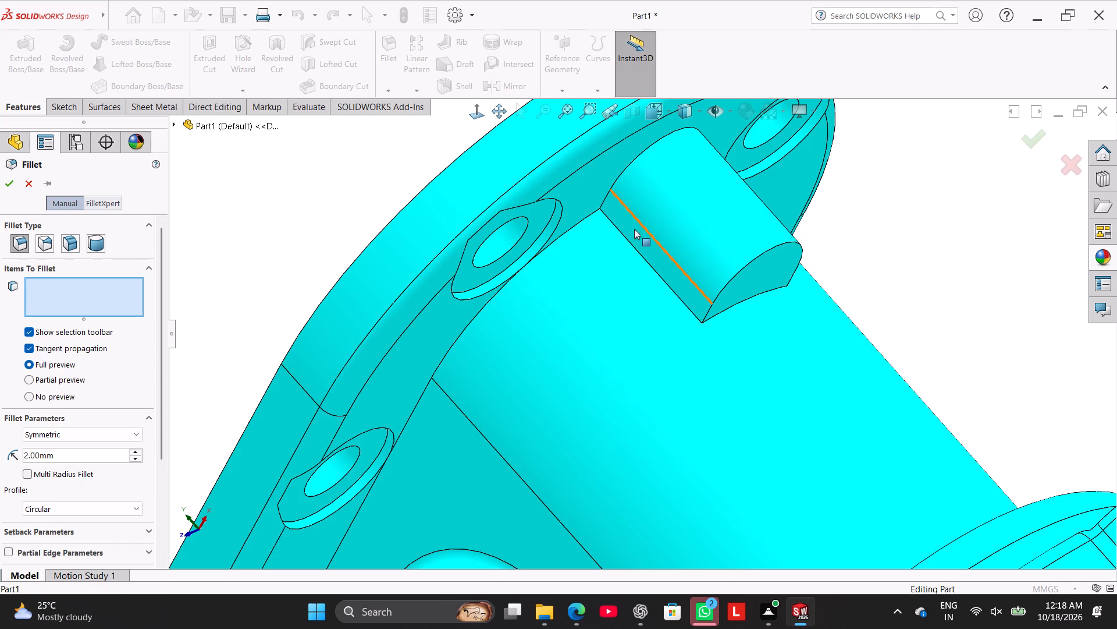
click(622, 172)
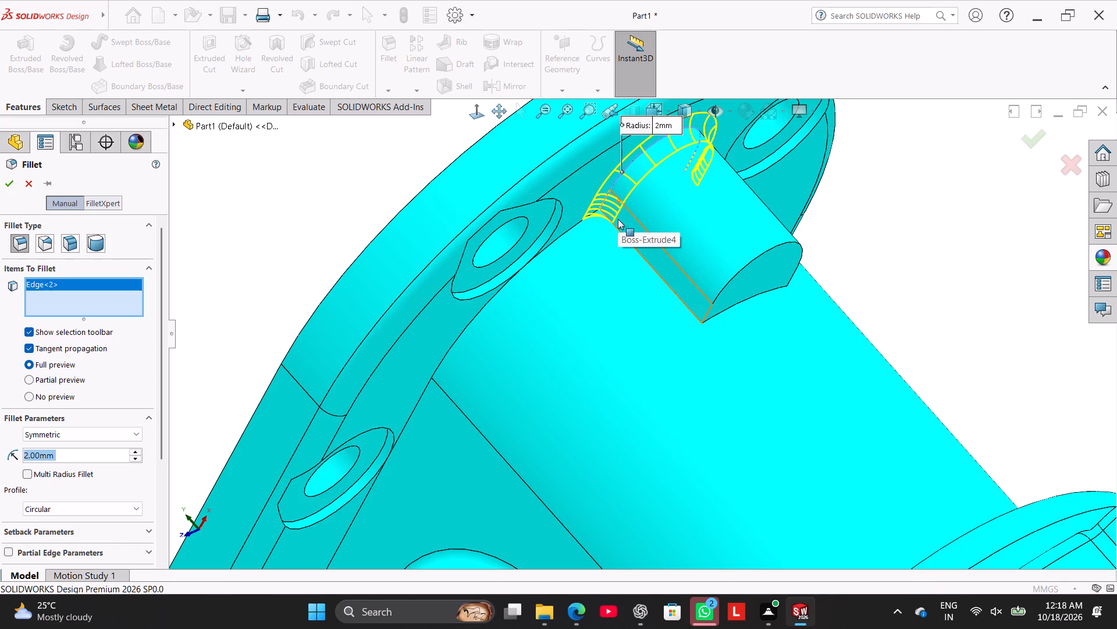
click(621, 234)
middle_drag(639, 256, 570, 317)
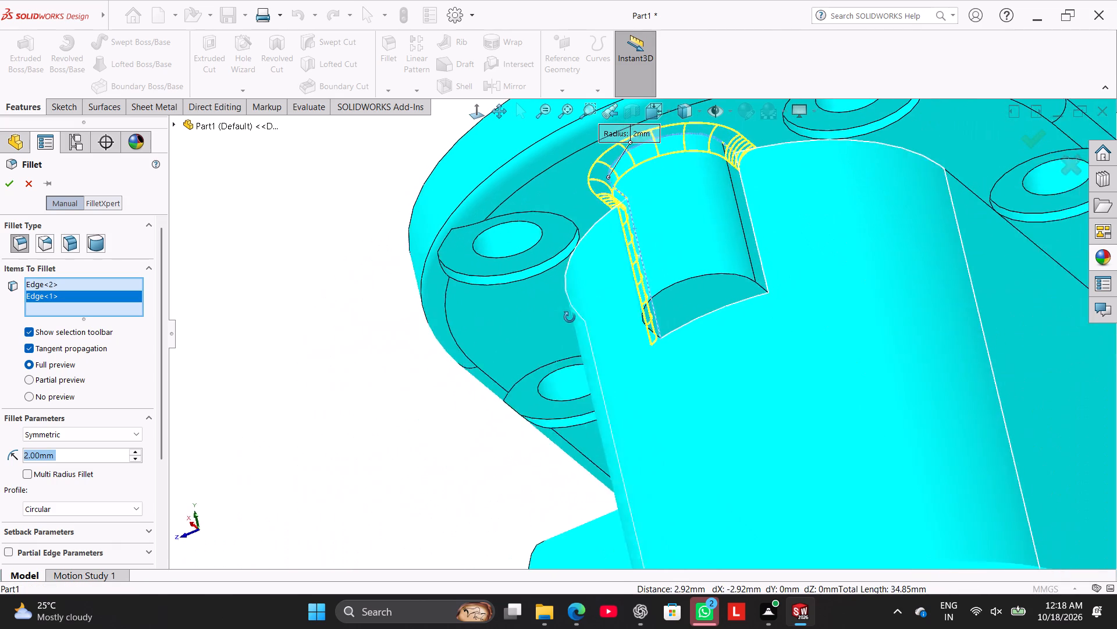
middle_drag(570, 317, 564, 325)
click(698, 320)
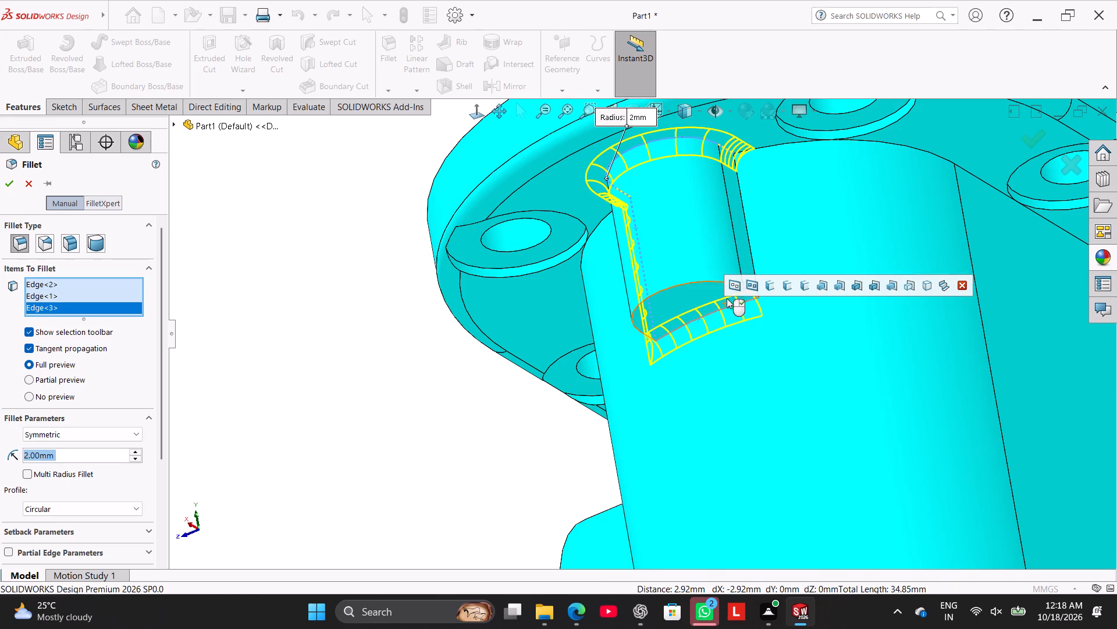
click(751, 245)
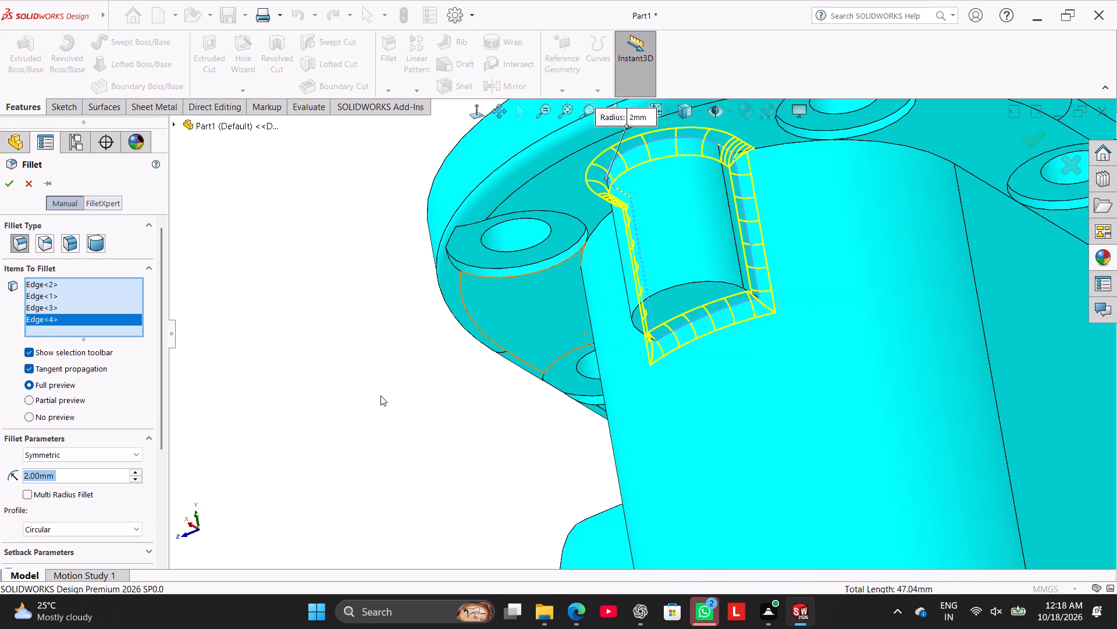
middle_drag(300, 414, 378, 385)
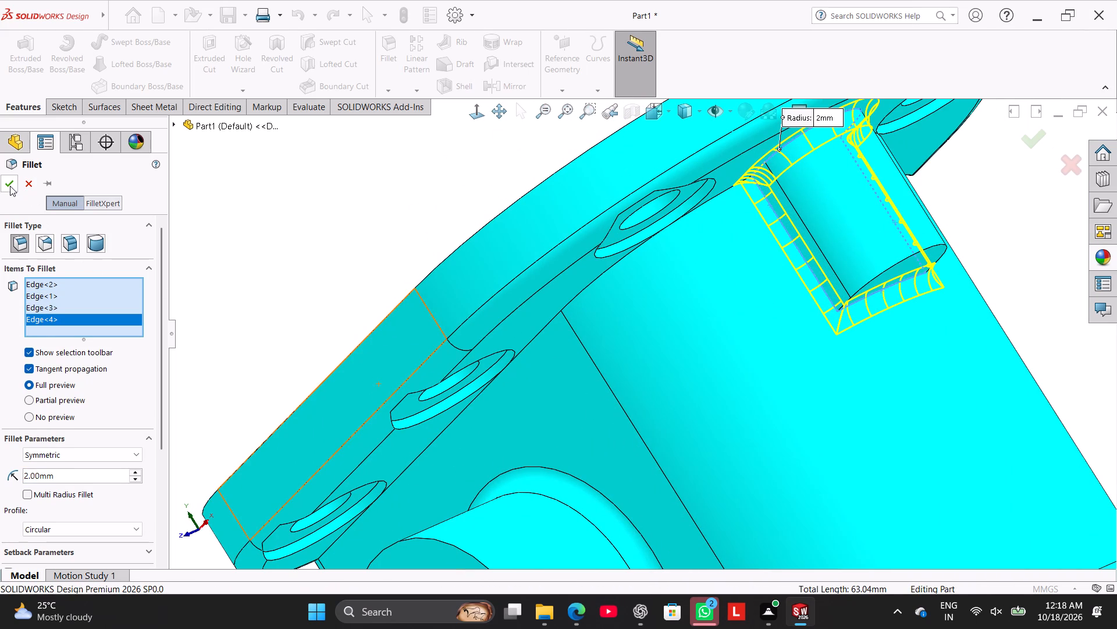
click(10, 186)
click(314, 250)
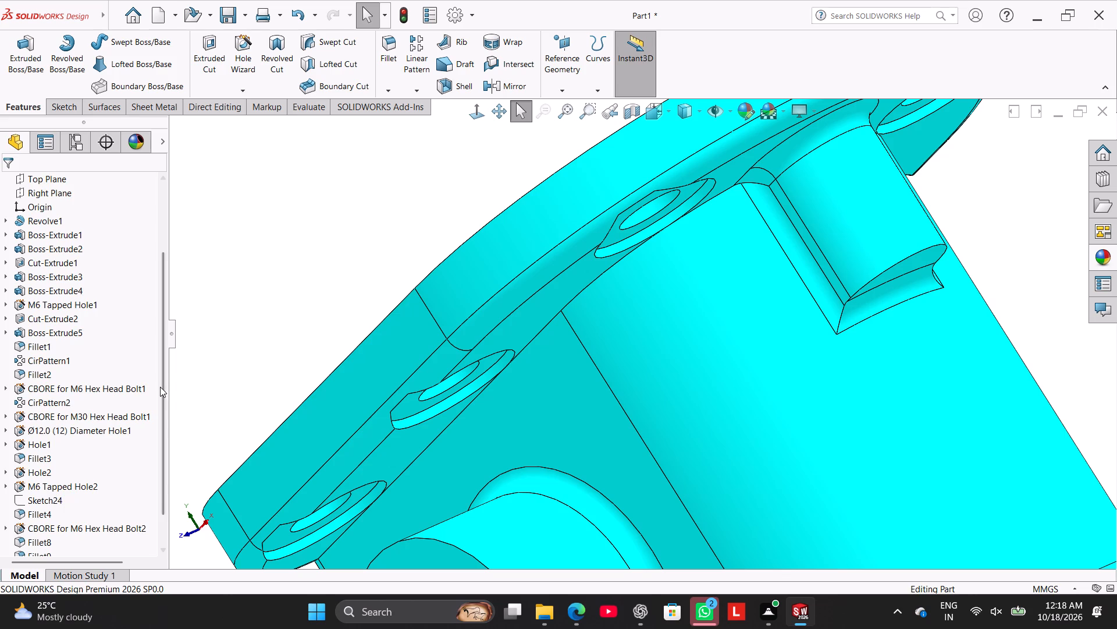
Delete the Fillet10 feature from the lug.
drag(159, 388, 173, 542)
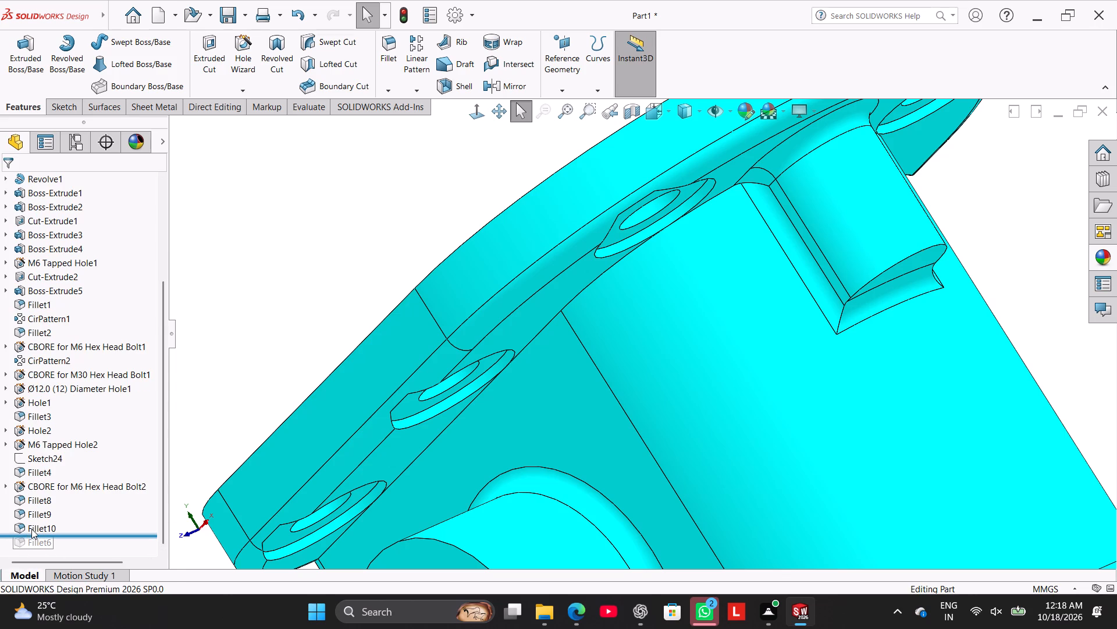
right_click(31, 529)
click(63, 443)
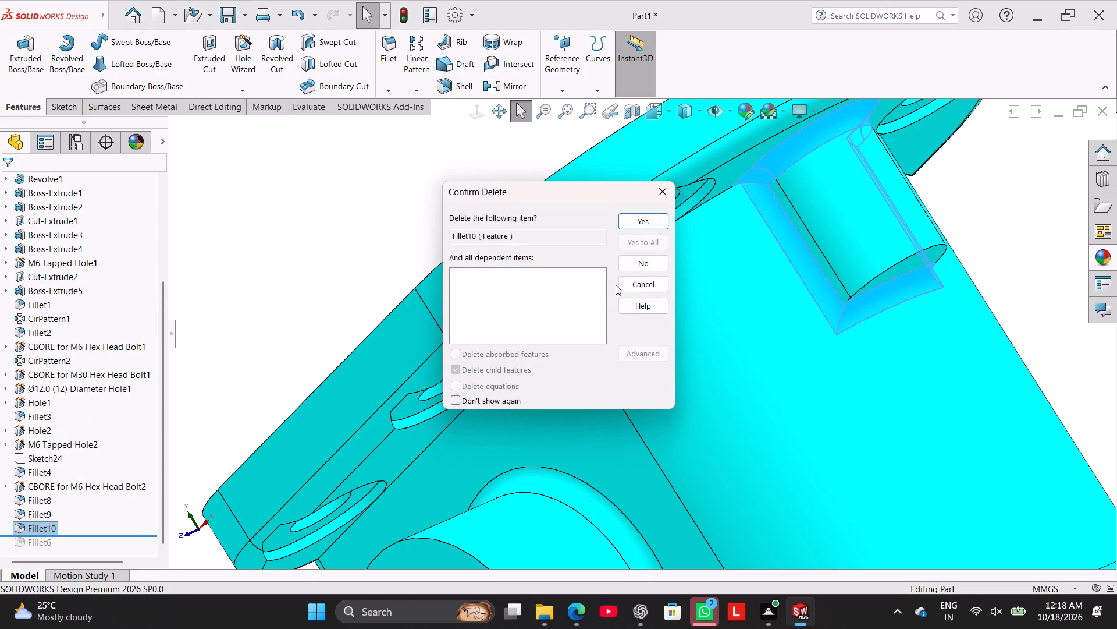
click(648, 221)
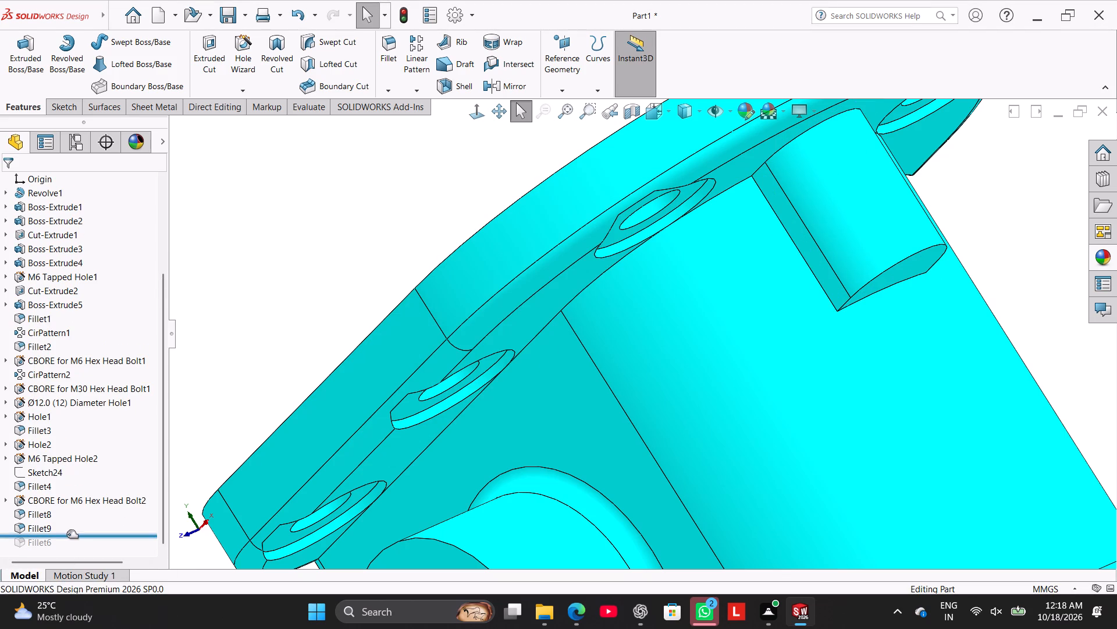
Roll the model forward past Fillet6 and delete that failed fillet feature.
drag(69, 536, 74, 553)
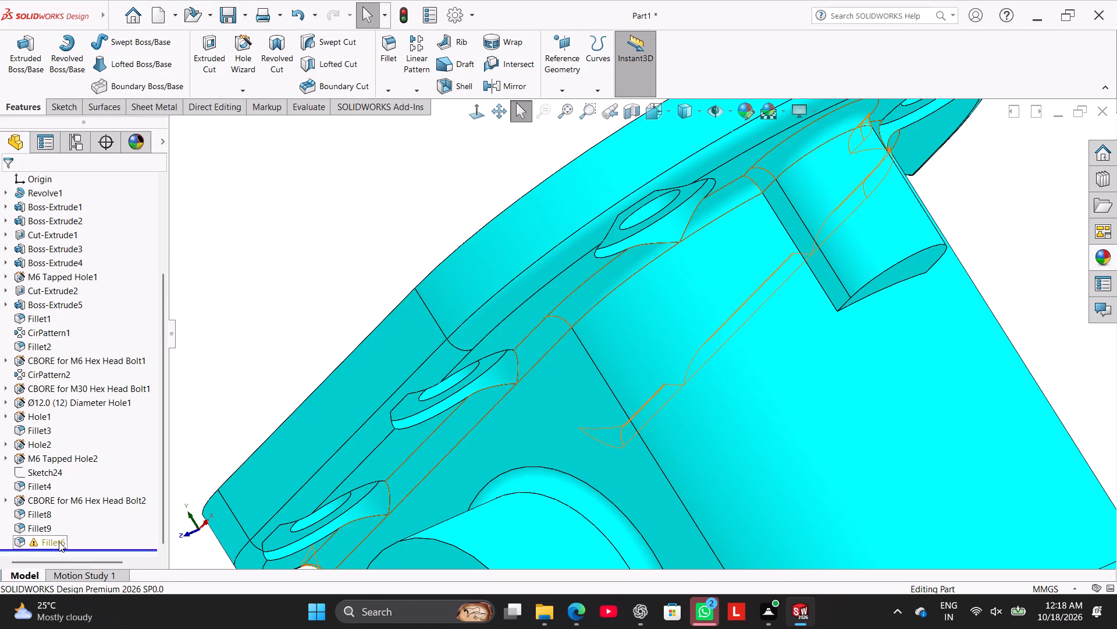
right_click(59, 542)
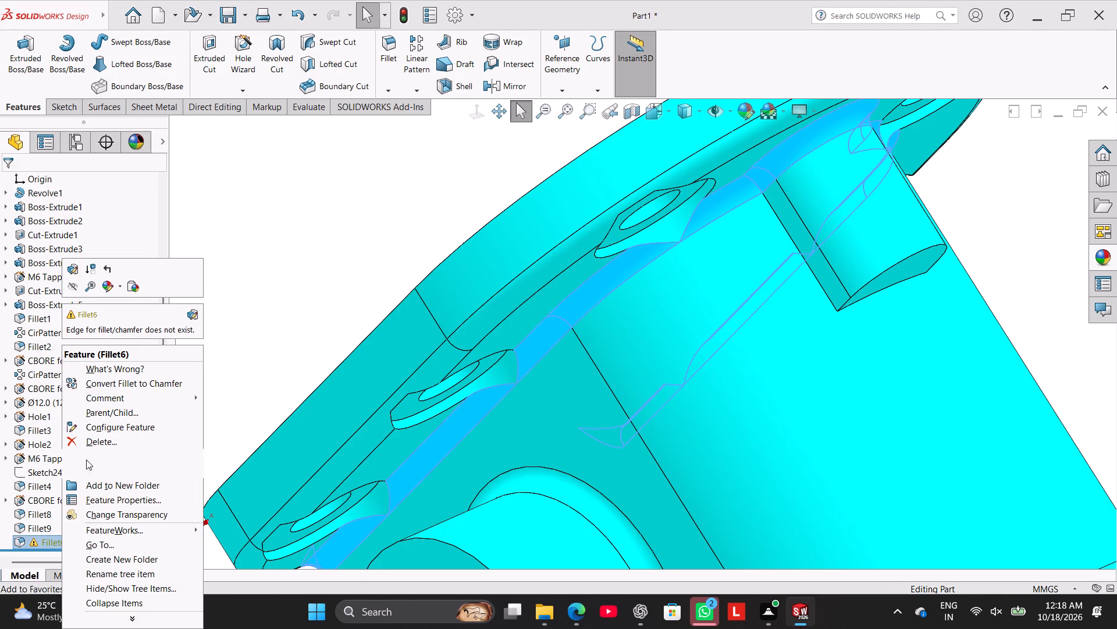
click(90, 447)
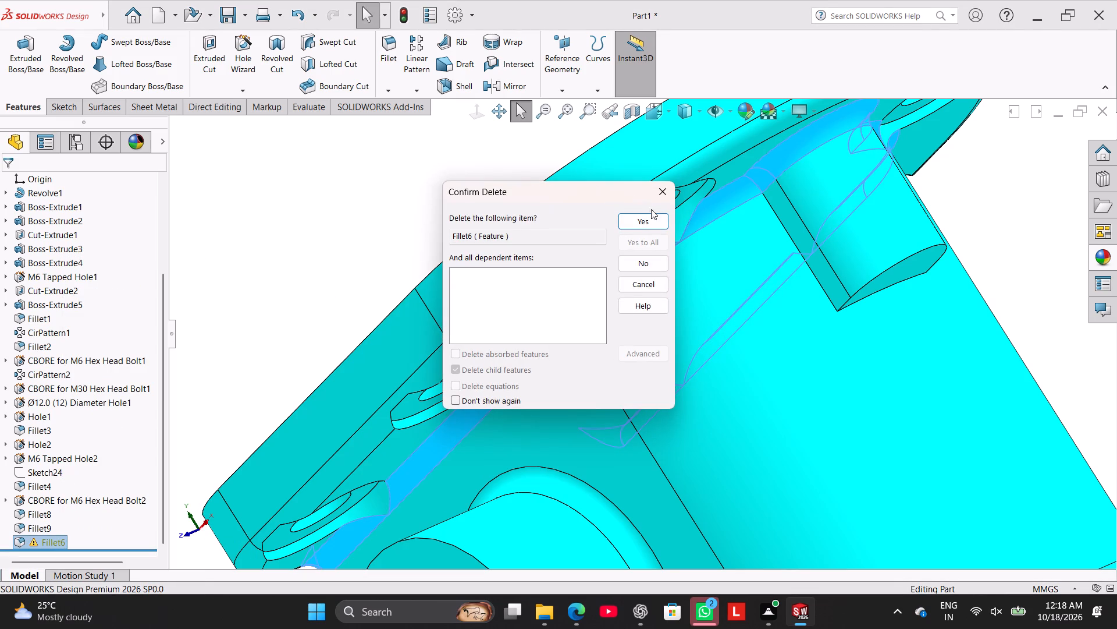
click(659, 219)
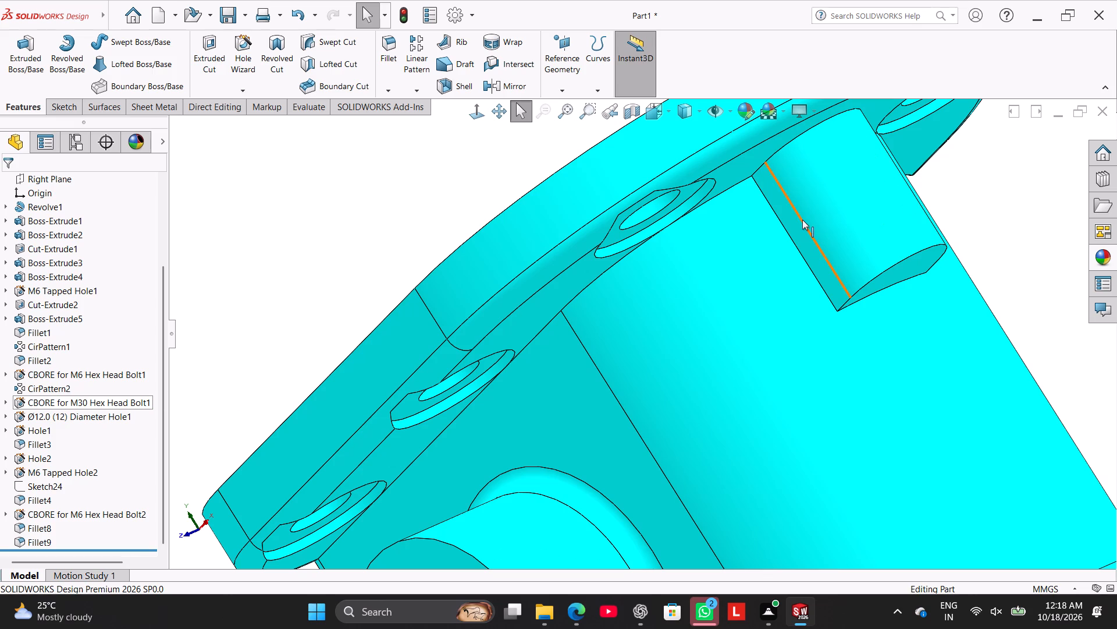
Fillet the lug at 2 mm radius along its lower edge on the cylindrical body, its curved end-face edge and its edge against the top flange.
scroll(805, 221, down, 2)
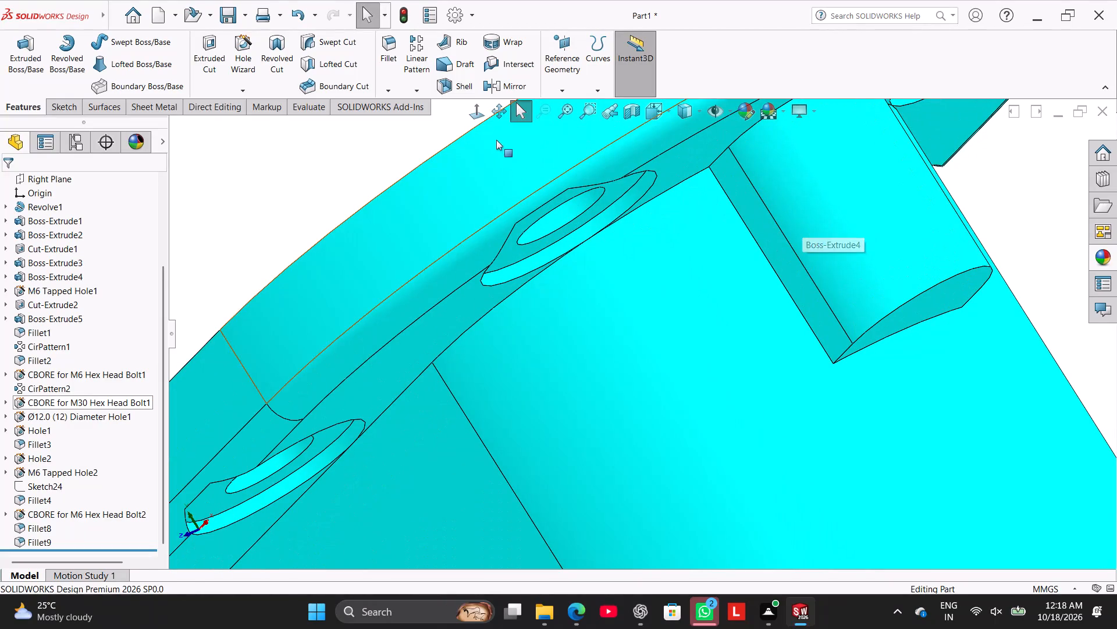
click(393, 51)
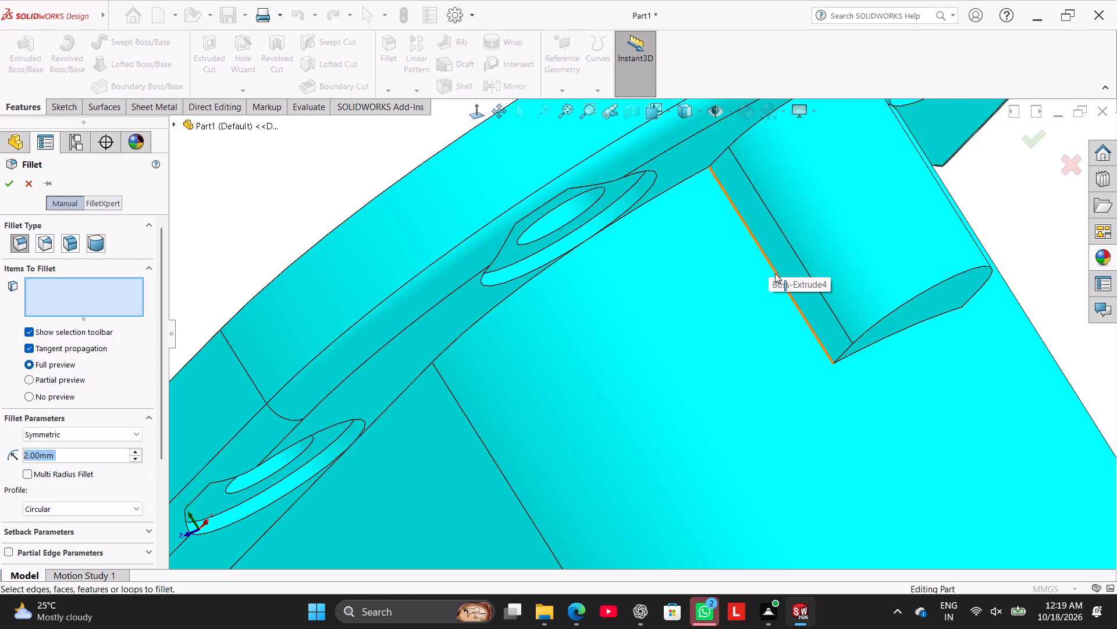
scroll(777, 276, up, 3)
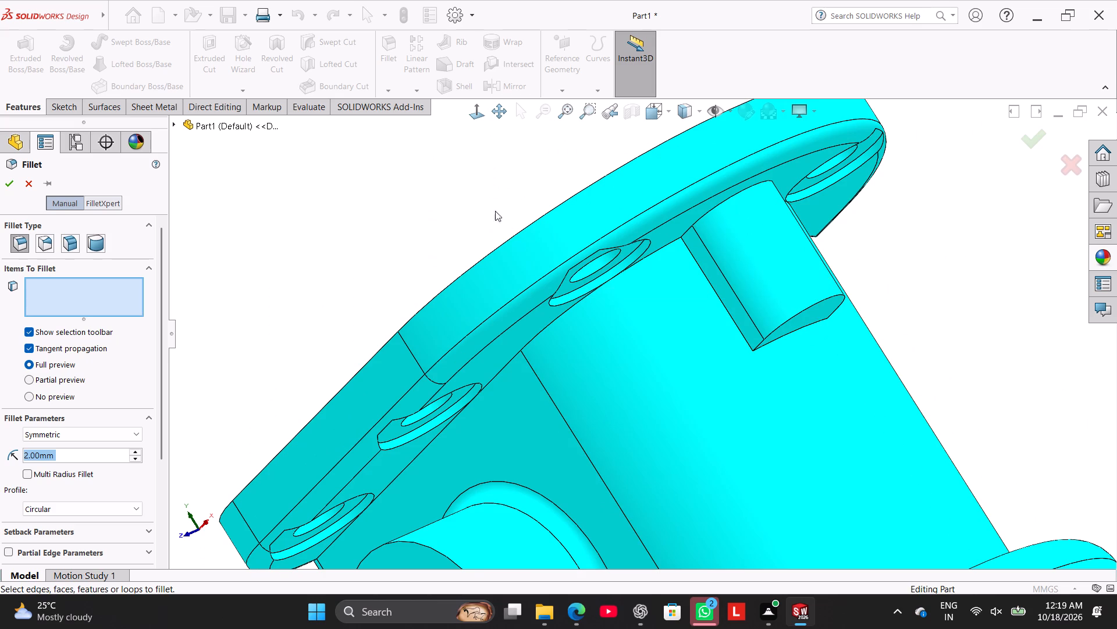
middle_drag(501, 207, 528, 193)
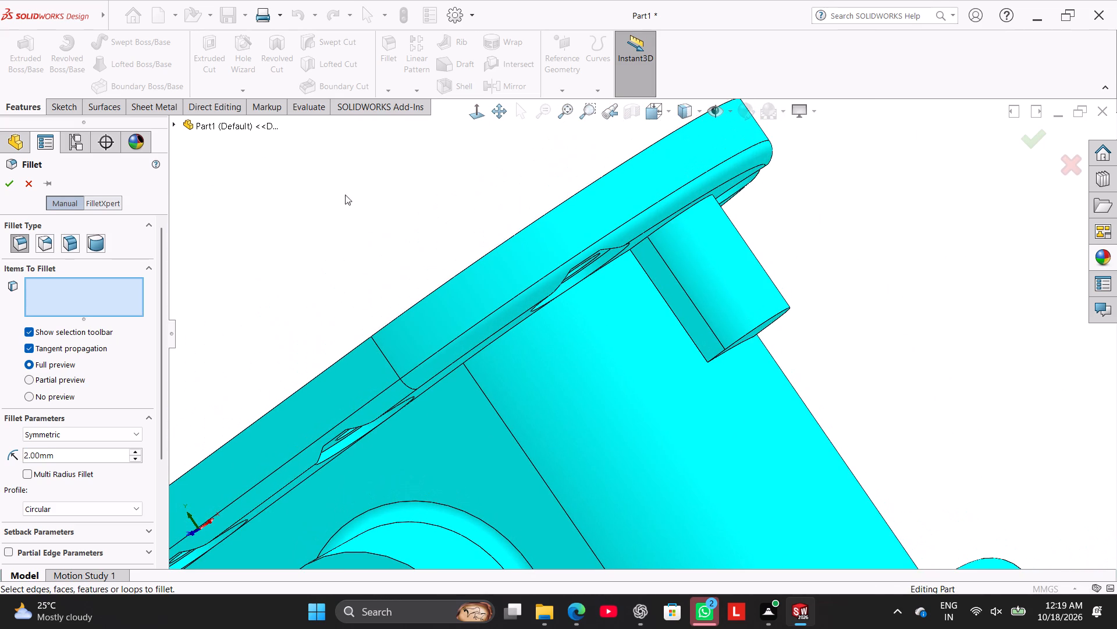
scroll(749, 335, down, 2)
middle_drag(887, 322, 883, 310)
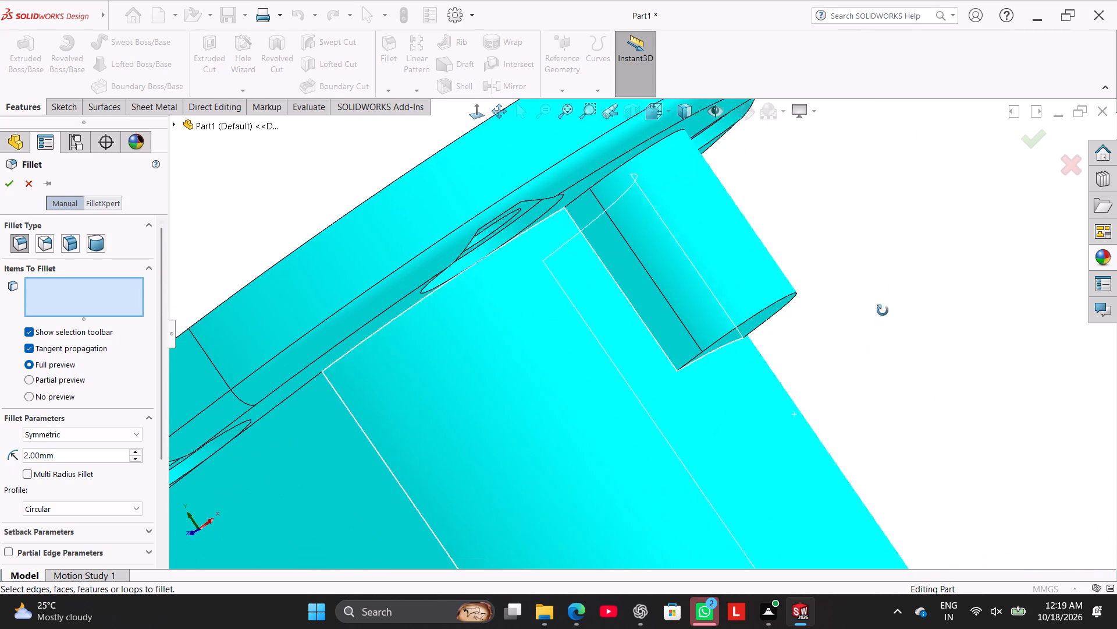
middle_drag(883, 310, 860, 285)
click(725, 341)
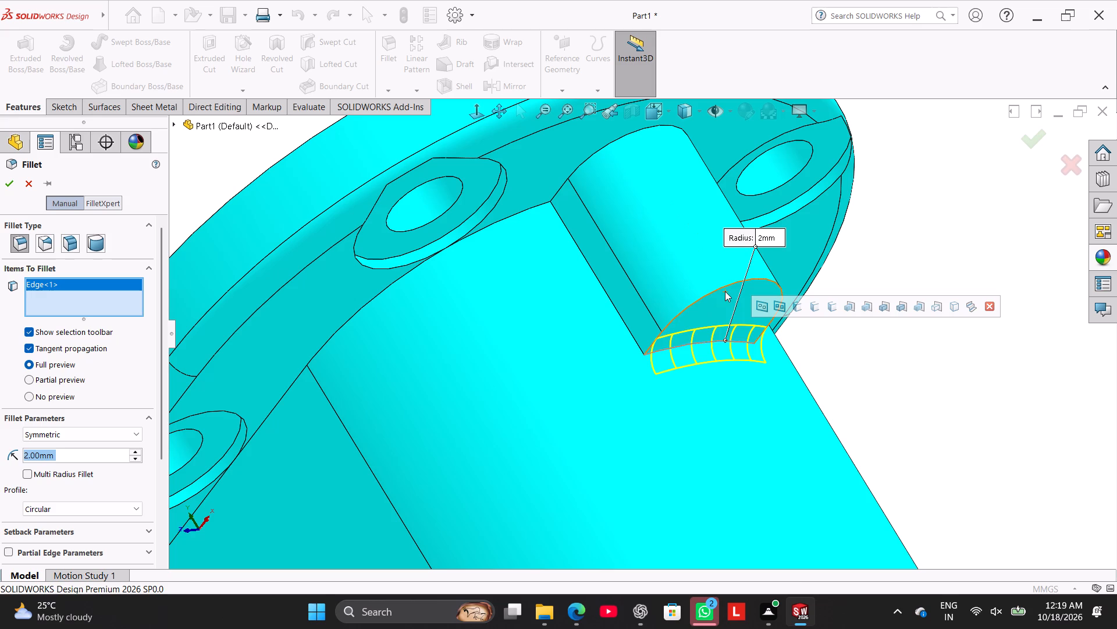
click(726, 286)
scroll(707, 312, up, 2)
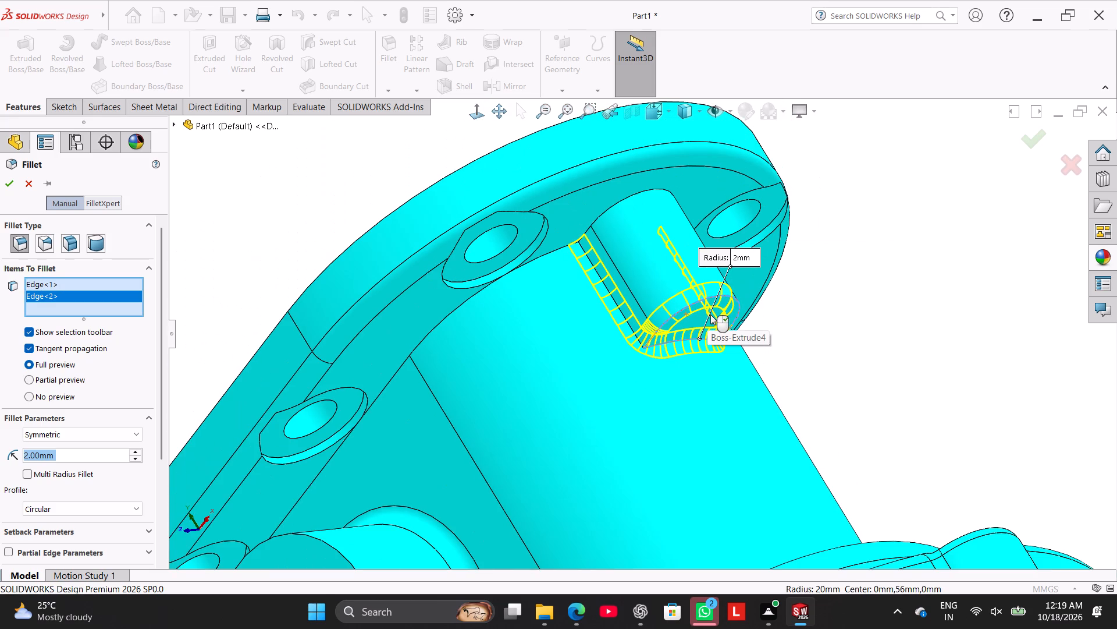
scroll(730, 330, up, 1)
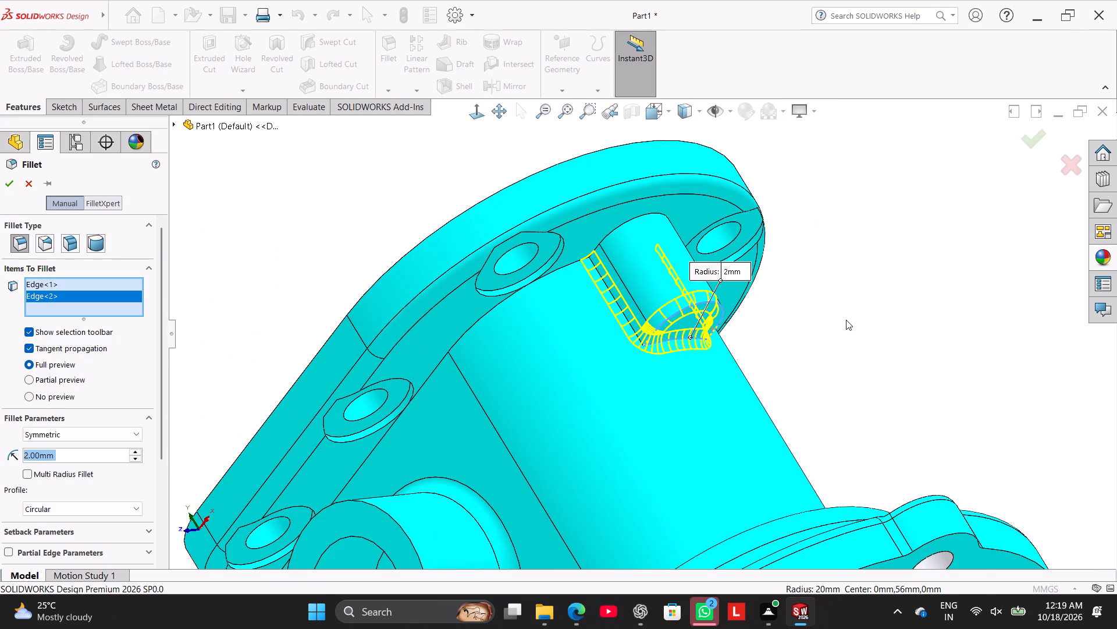
middle_drag(848, 320, 864, 341)
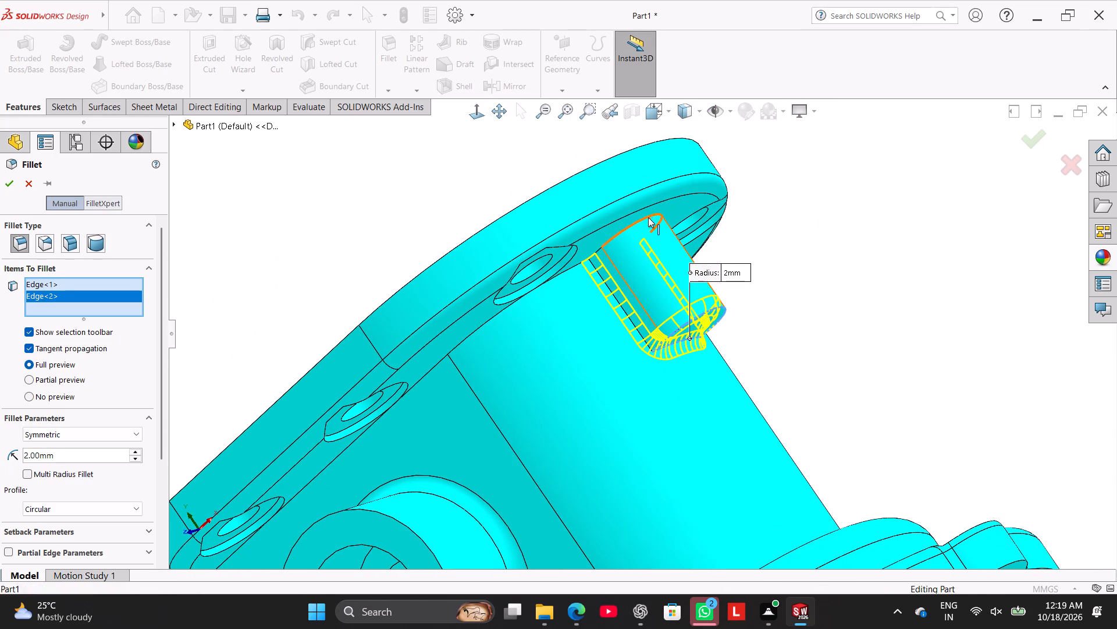
click(648, 217)
click(10, 180)
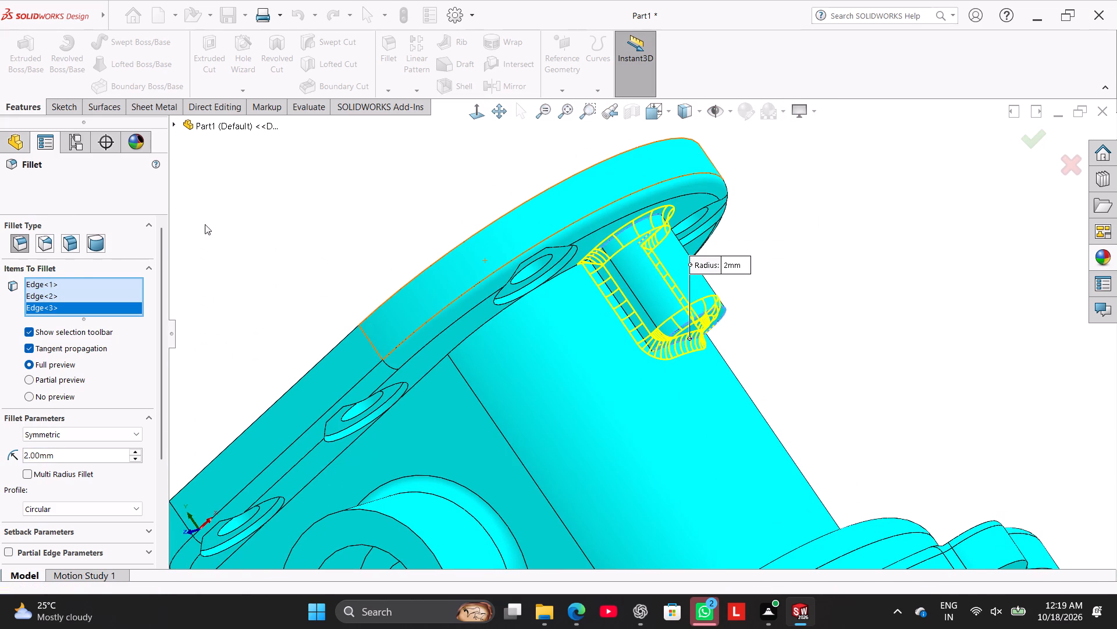
click(324, 215)
middle_drag(351, 207, 265, 219)
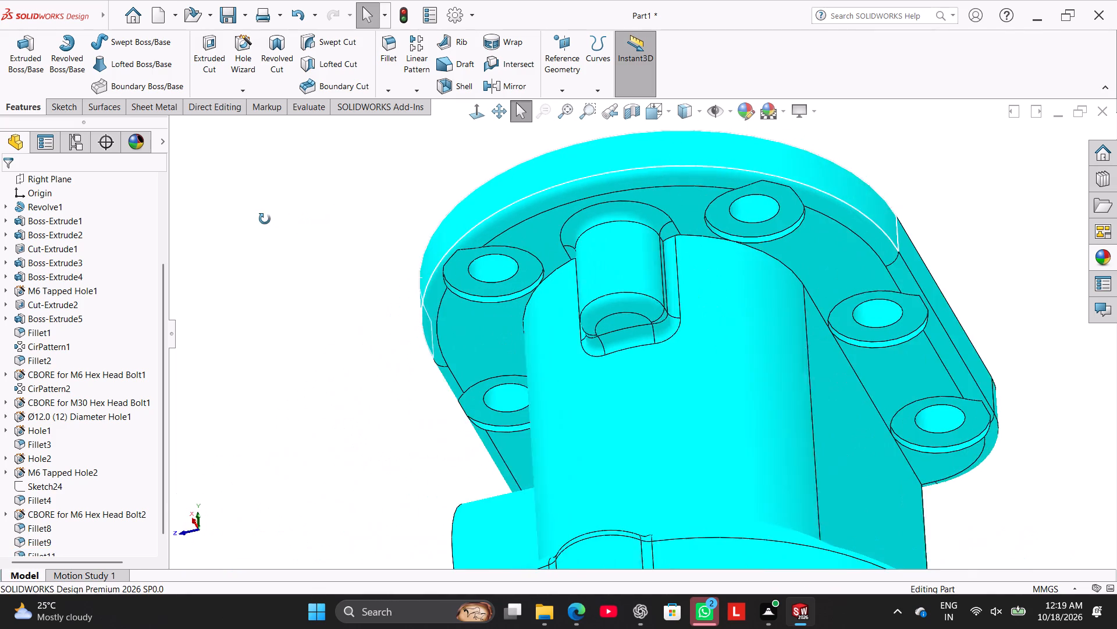
middle_drag(265, 219, 278, 242)
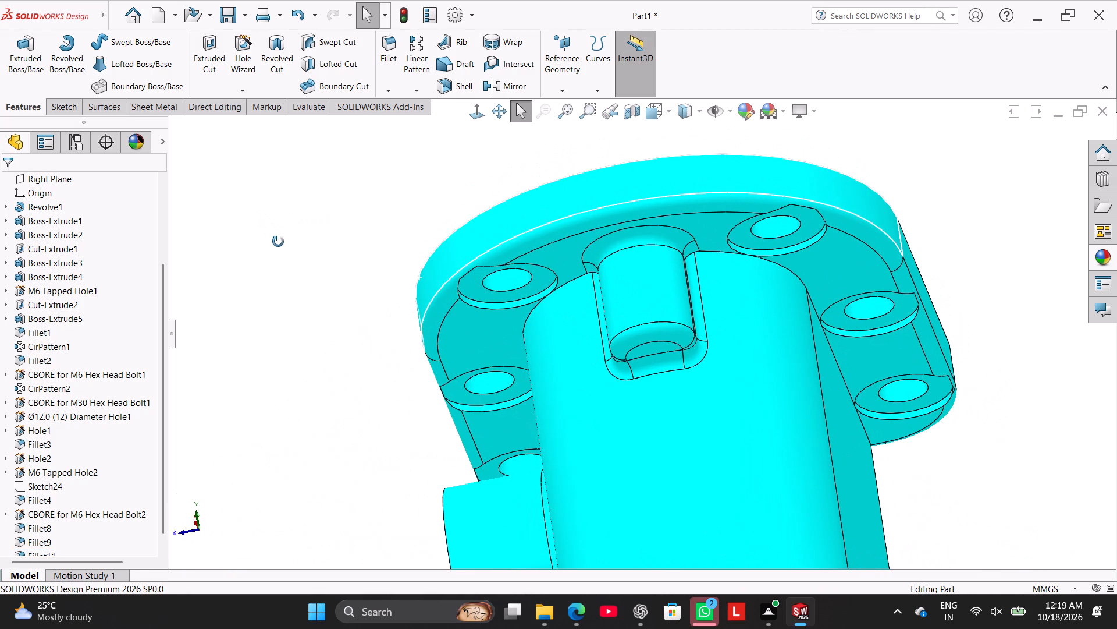
Inspect the filleted lug and the rest of the housing from several sides, including the side block, boss and bottom flange.
middle_drag(278, 242, 367, 292)
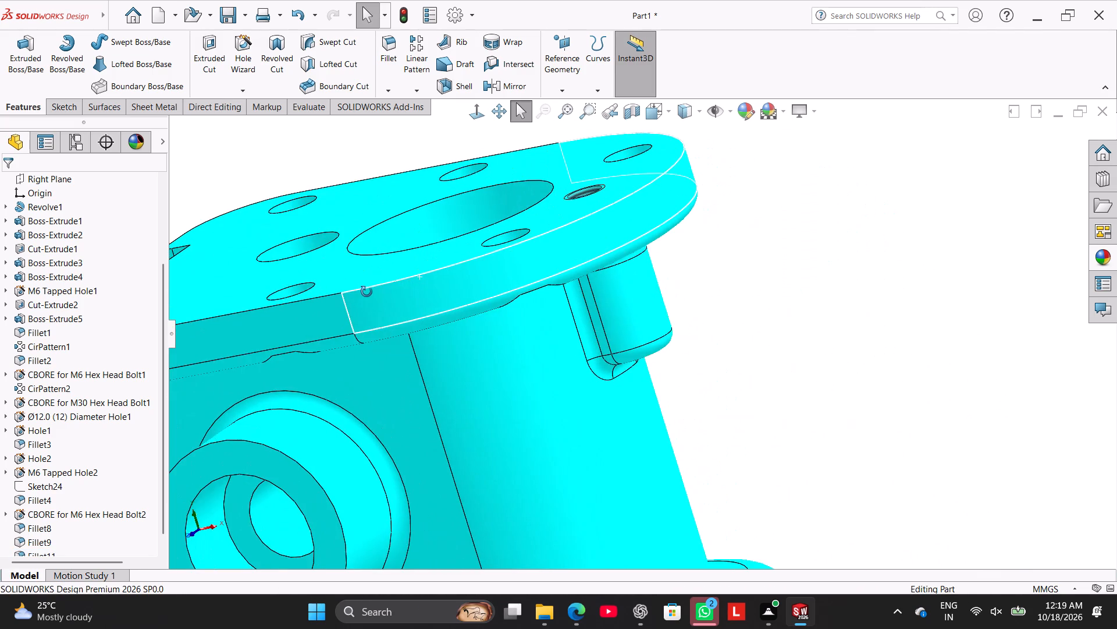
middle_drag(367, 292, 340, 271)
scroll(330, 283, up, 2)
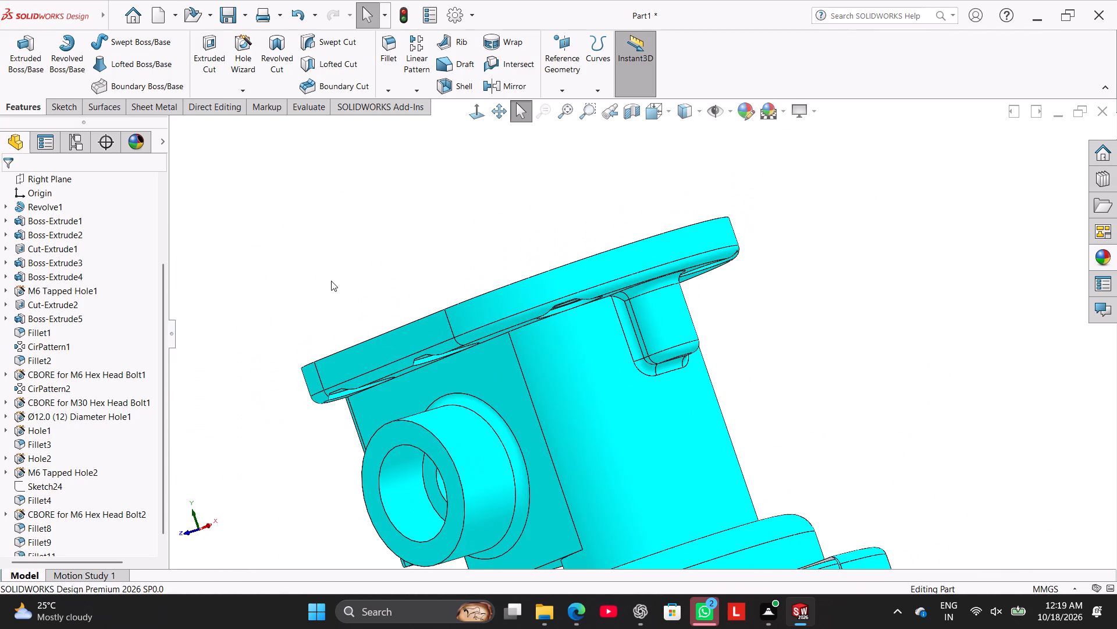
scroll(331, 281, up, 3)
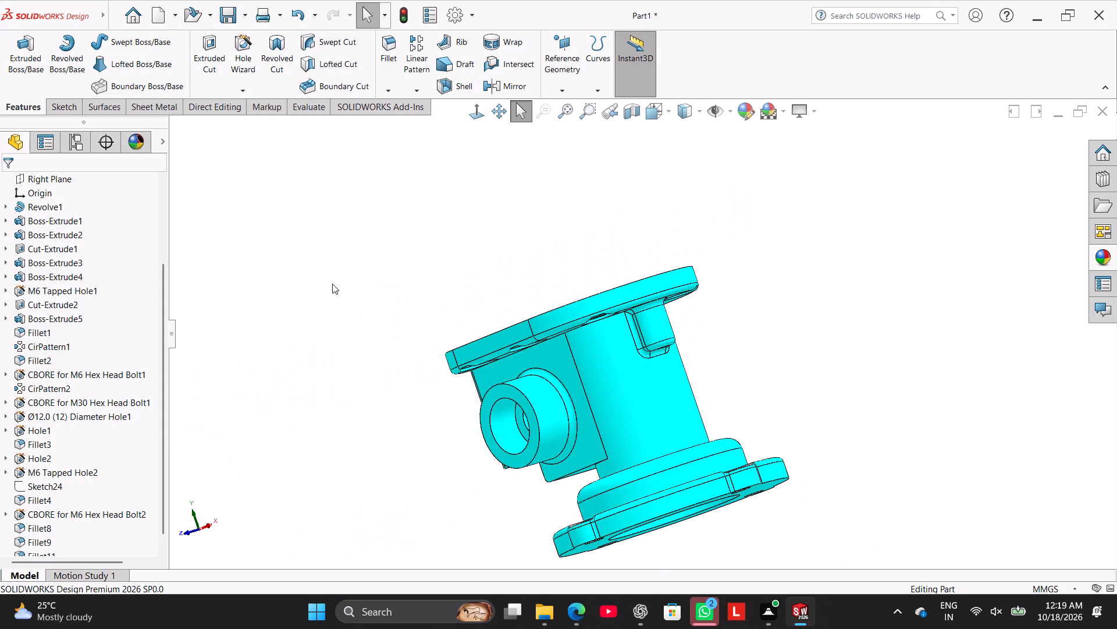
scroll(332, 284, up, 1)
middle_drag(341, 281, 379, 295)
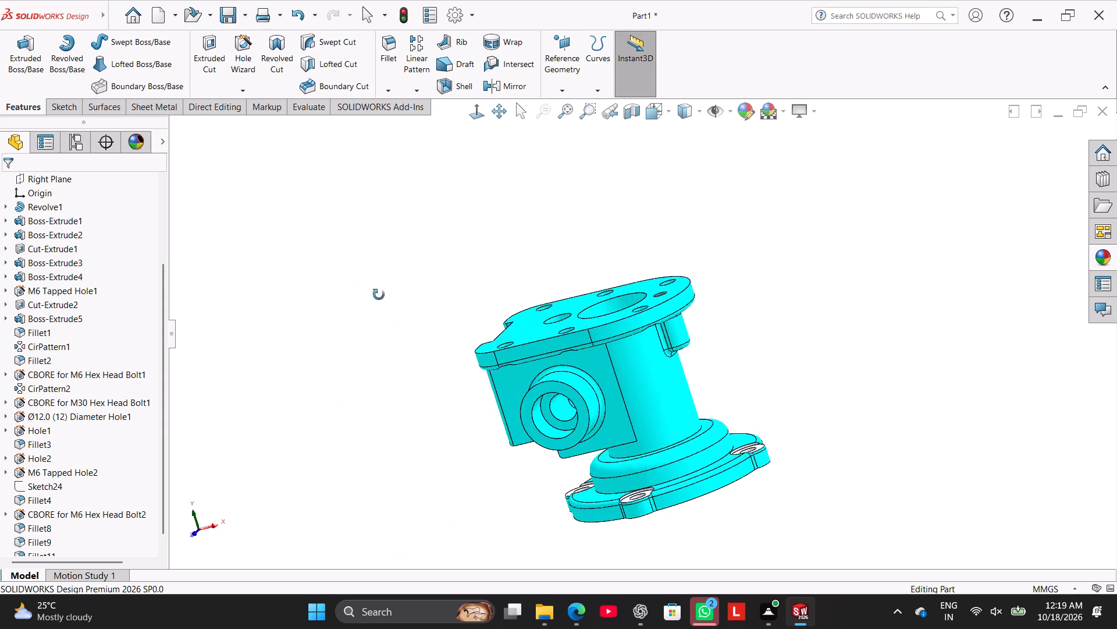
middle_drag(379, 295, 390, 265)
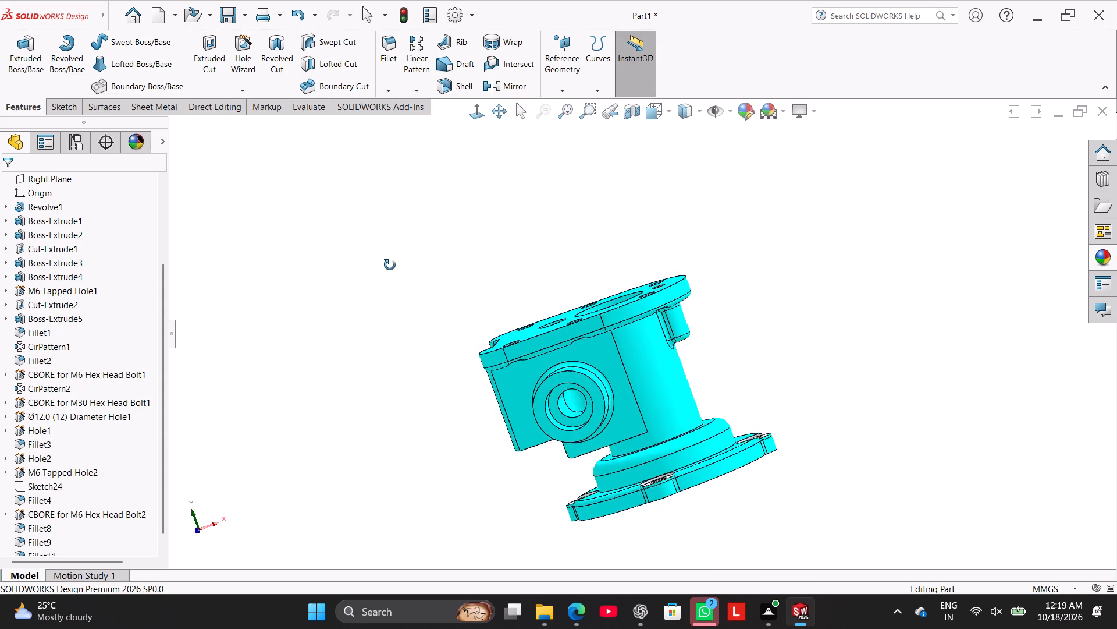
middle_drag(390, 265, 426, 192)
middle_drag(425, 355, 397, 269)
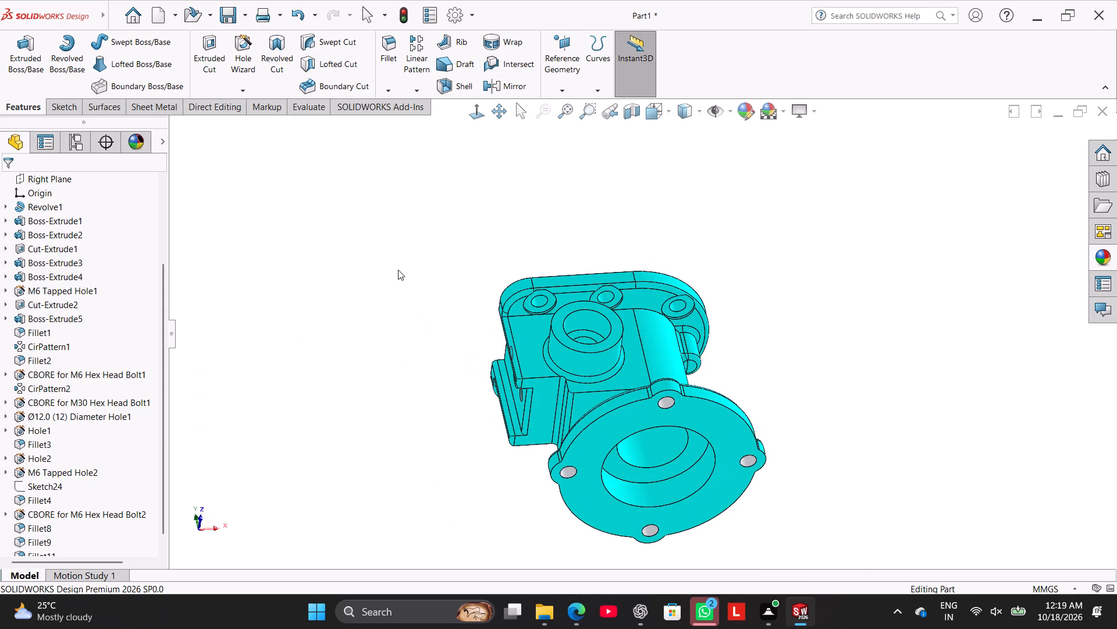
Set up a 2 mm fillet on both junction edges between the body and the top flange's underside, with Keep surface overflow.
click(387, 48)
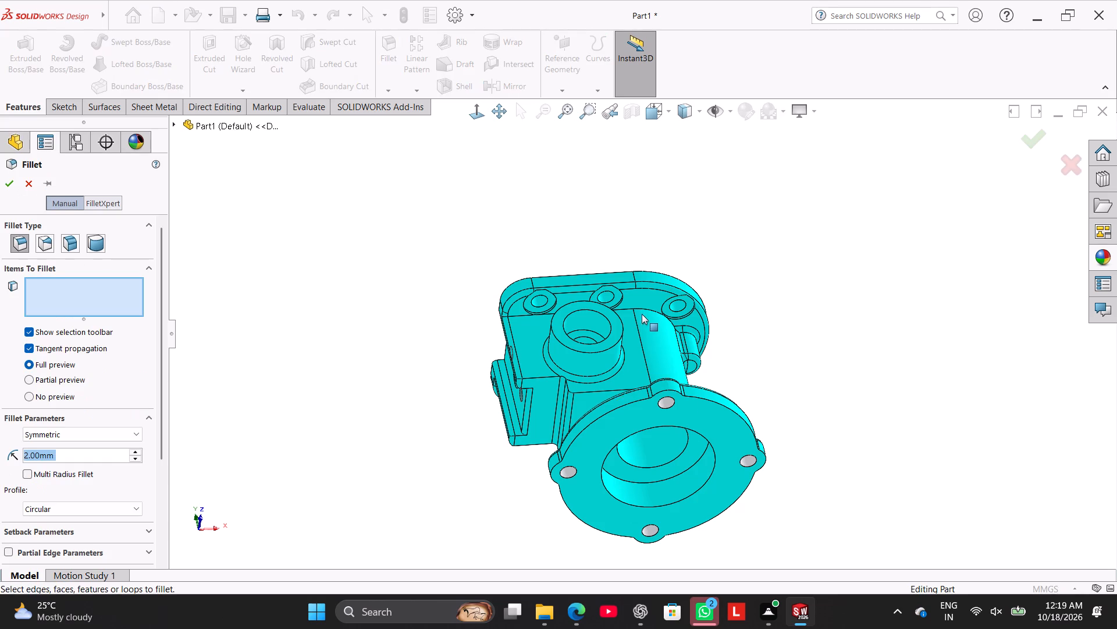
click(632, 308)
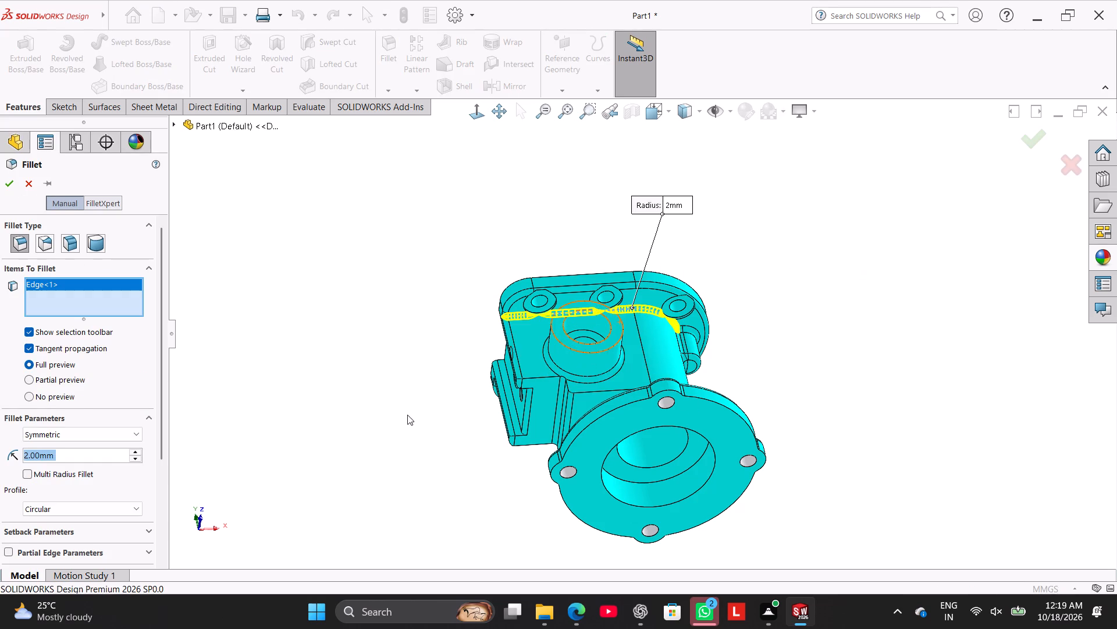
middle_drag(393, 404, 268, 269)
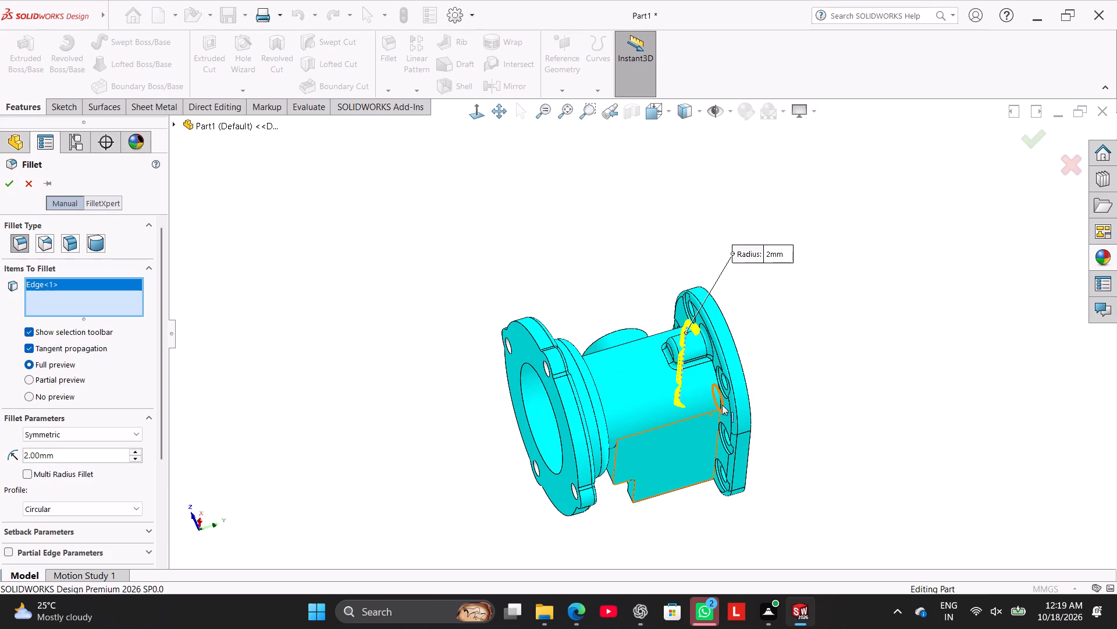
click(721, 419)
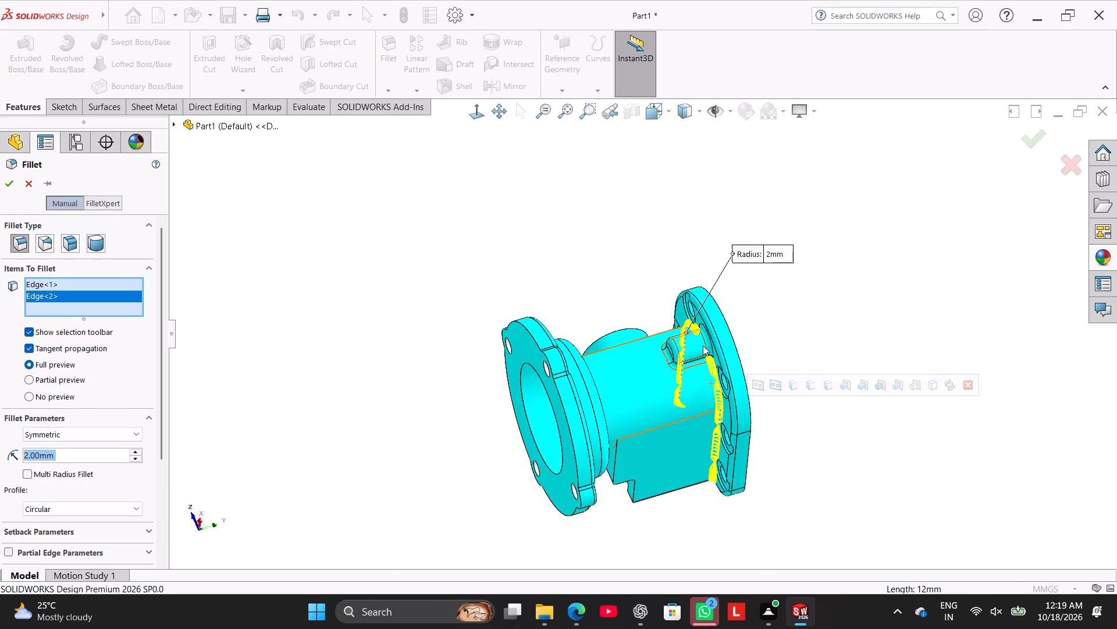
scroll(705, 334, down, 4)
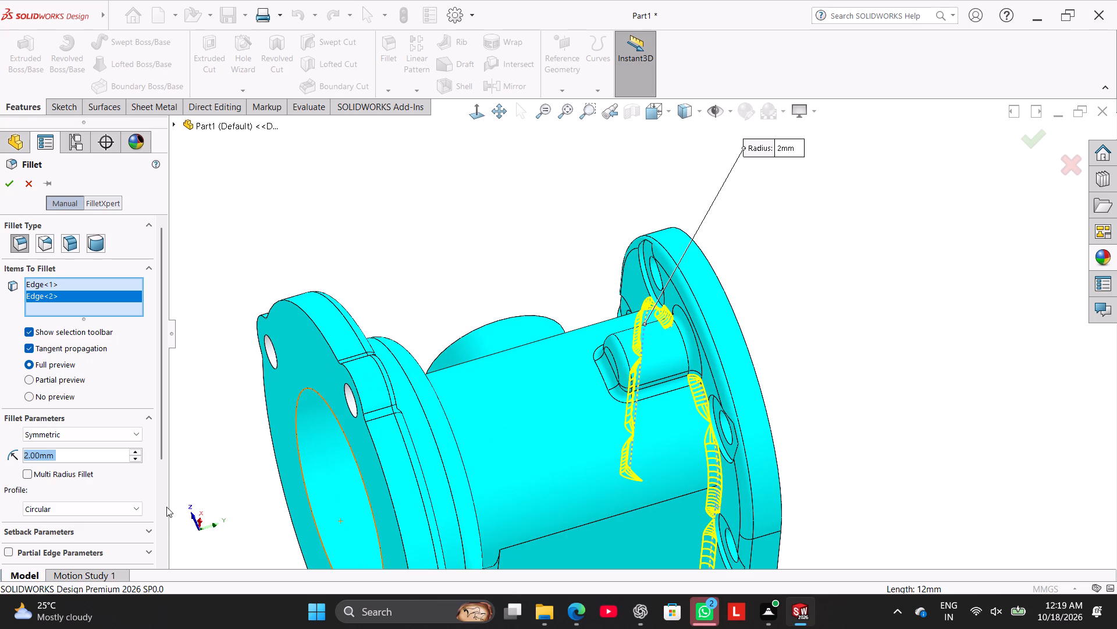
drag(167, 442, 174, 538)
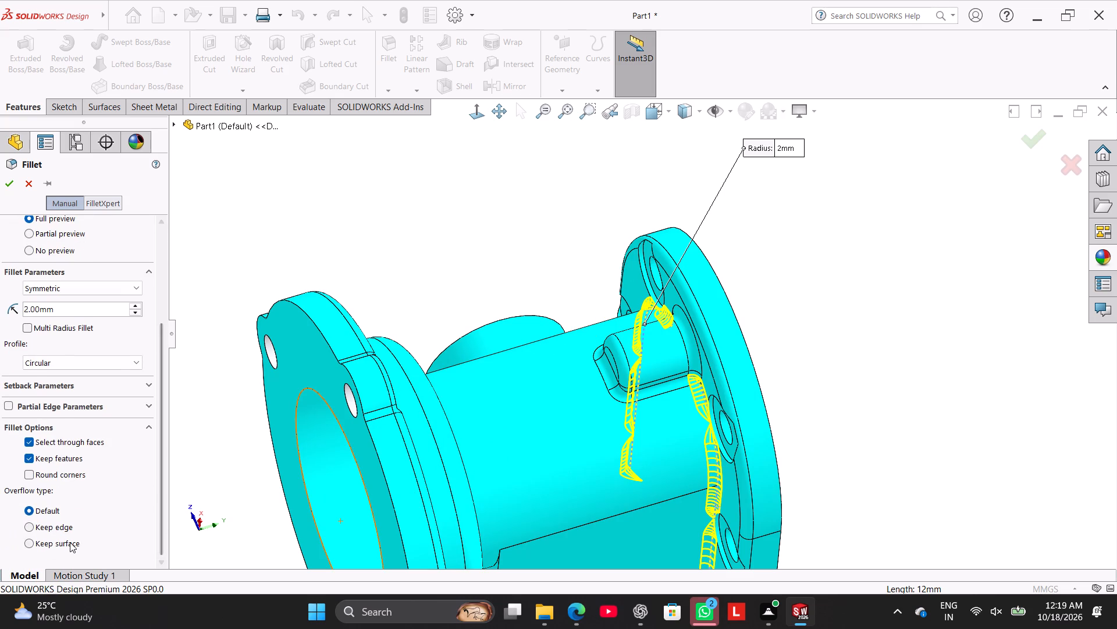
click(70, 543)
Add the stepped lower edges on both sides of the side block to the 2 mm fillet.
scroll(490, 361, up, 2)
middle_drag(493, 297, 443, 347)
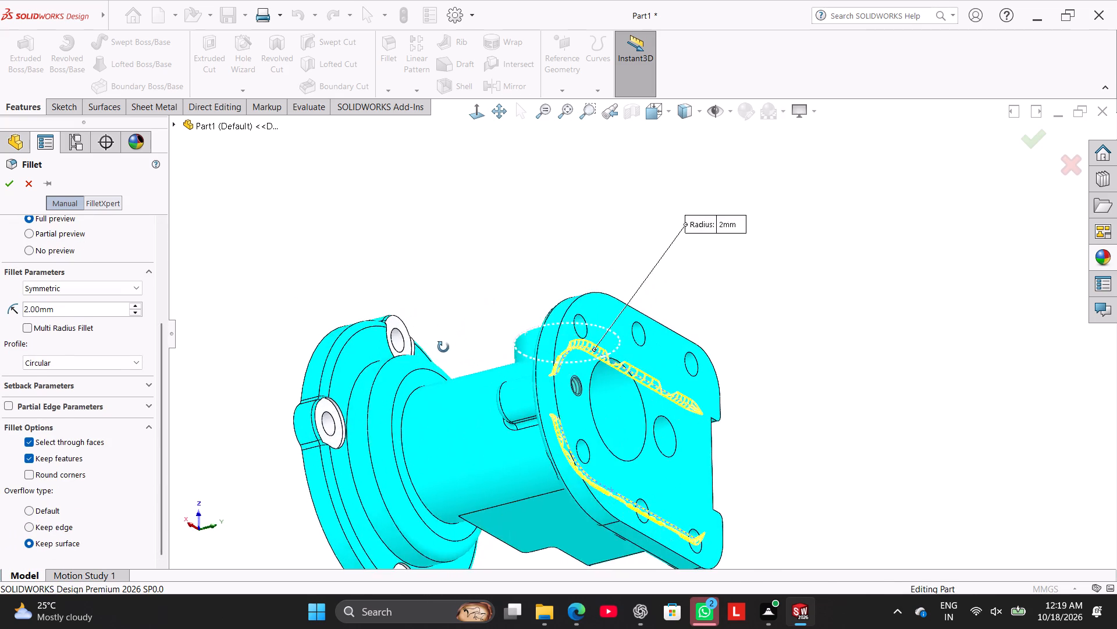
middle_drag(443, 347, 542, 518)
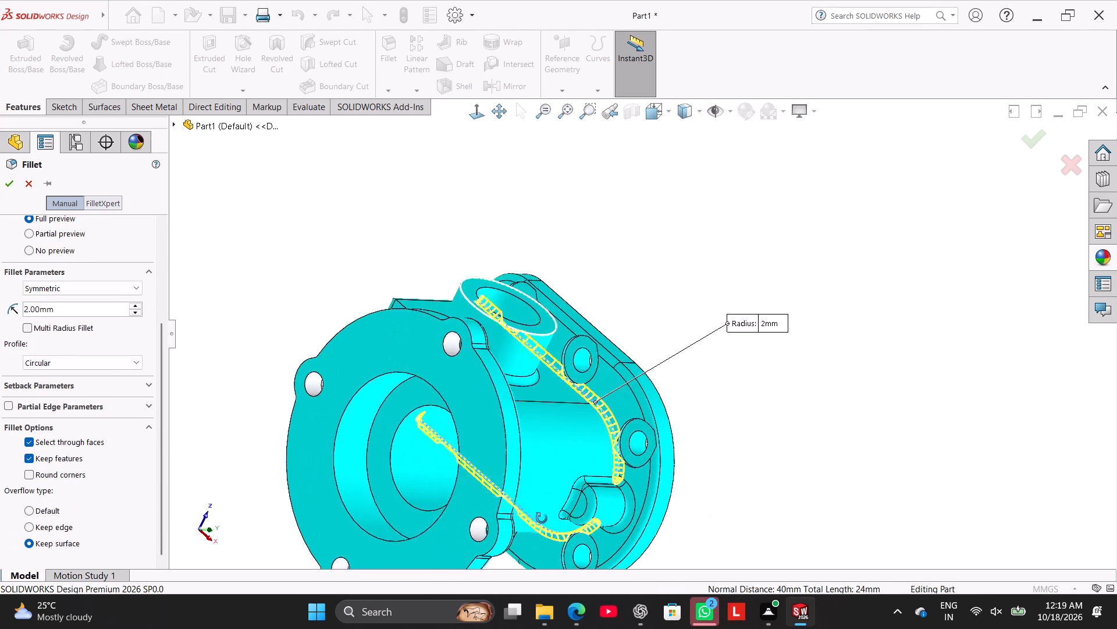
middle_drag(542, 518, 731, 510)
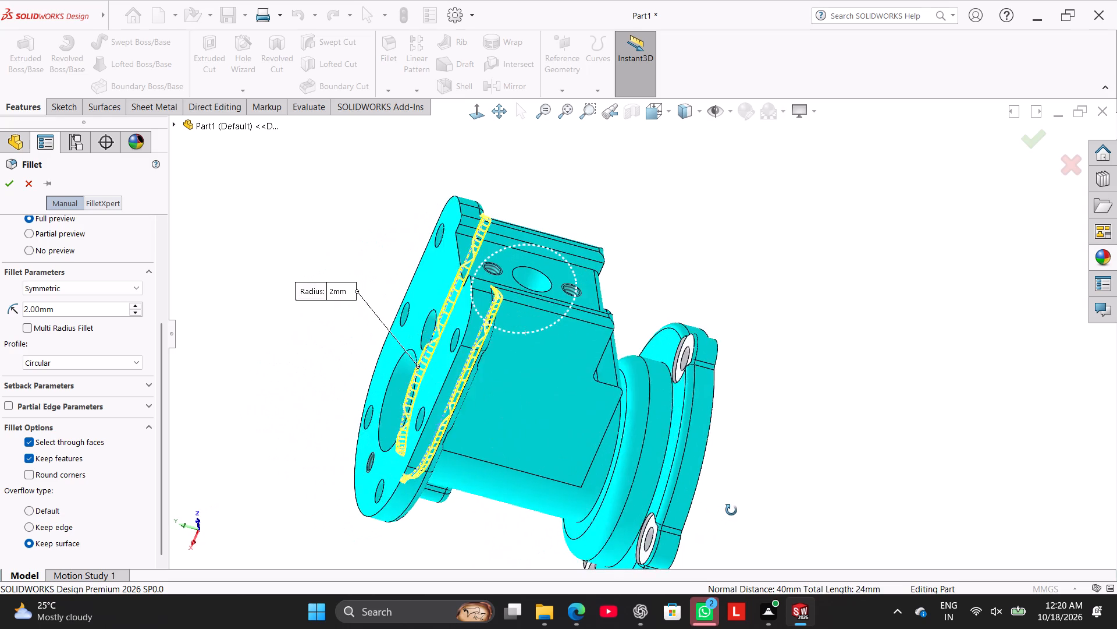
middle_drag(731, 510, 751, 467)
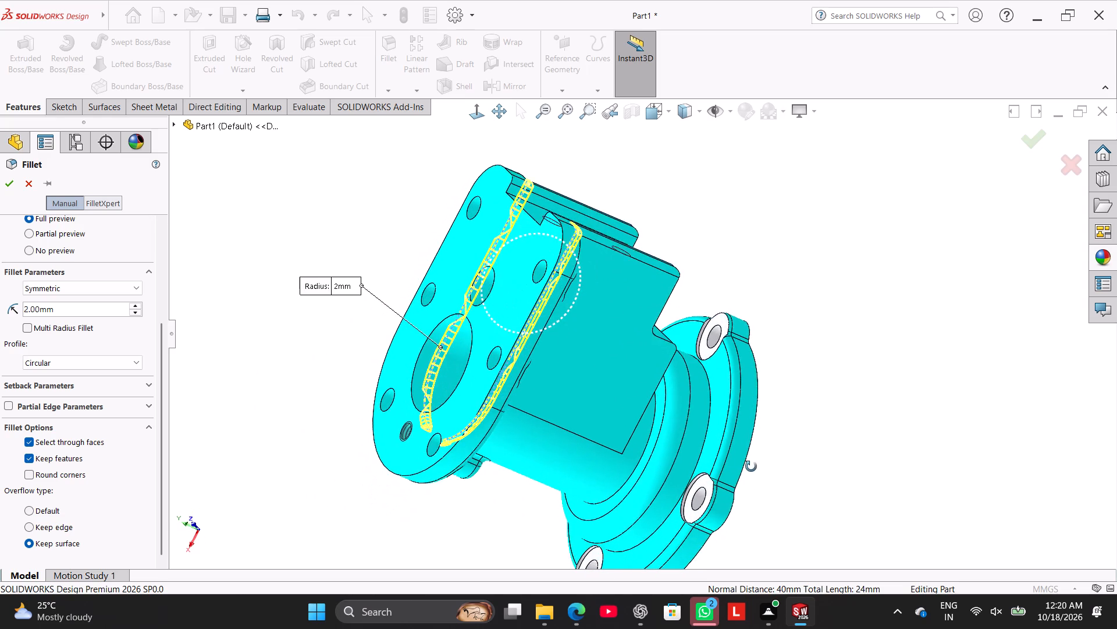
middle_drag(751, 467, 712, 433)
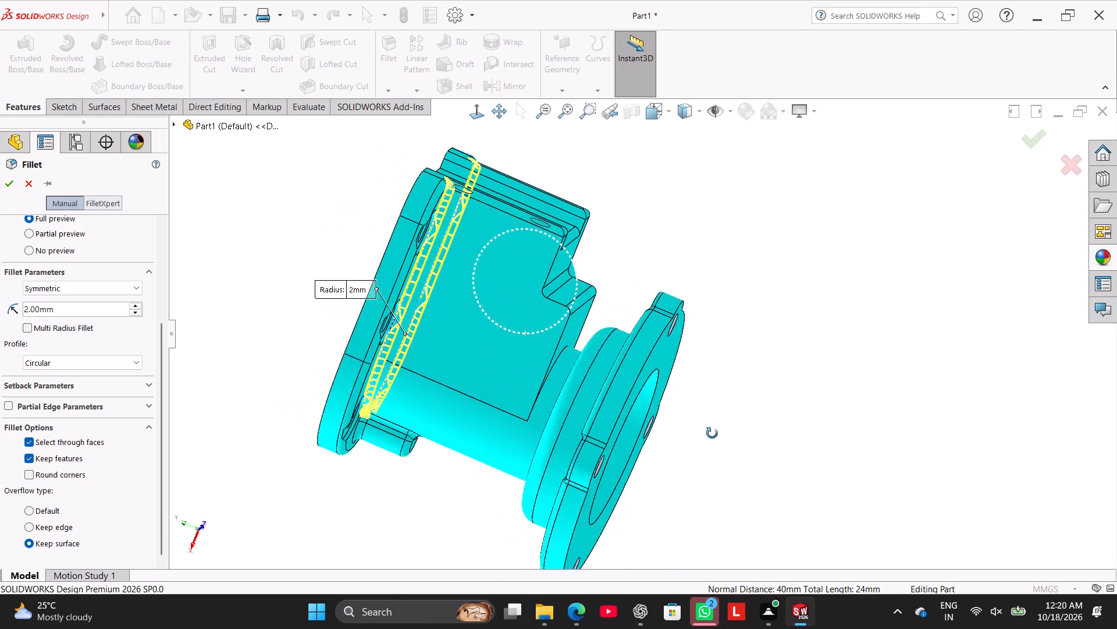
middle_drag(712, 433, 761, 467)
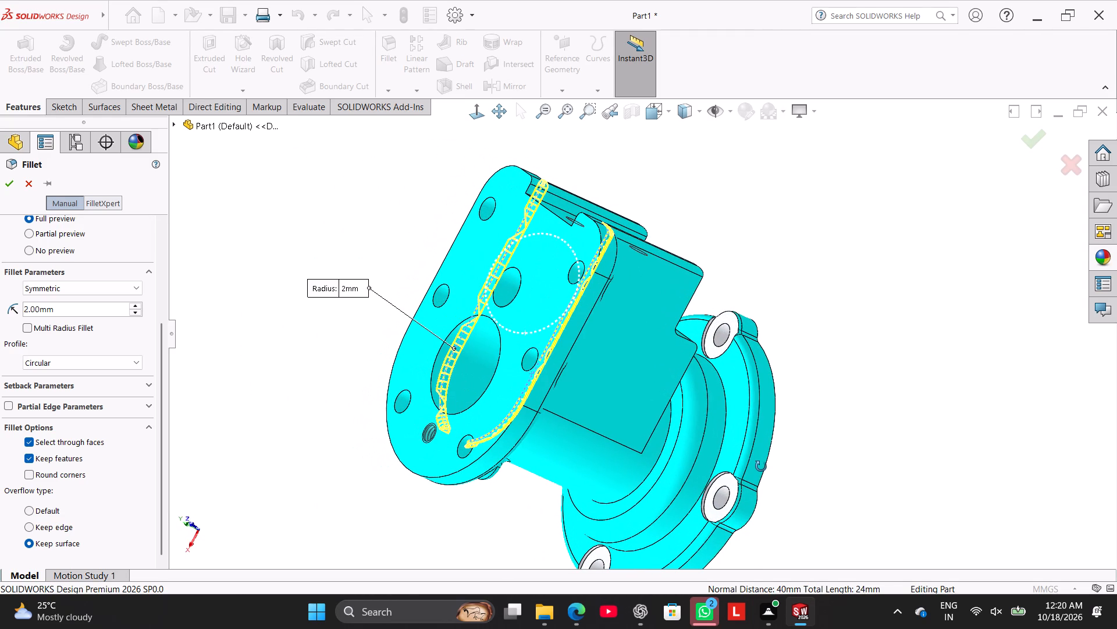
middle_drag(761, 467, 761, 467)
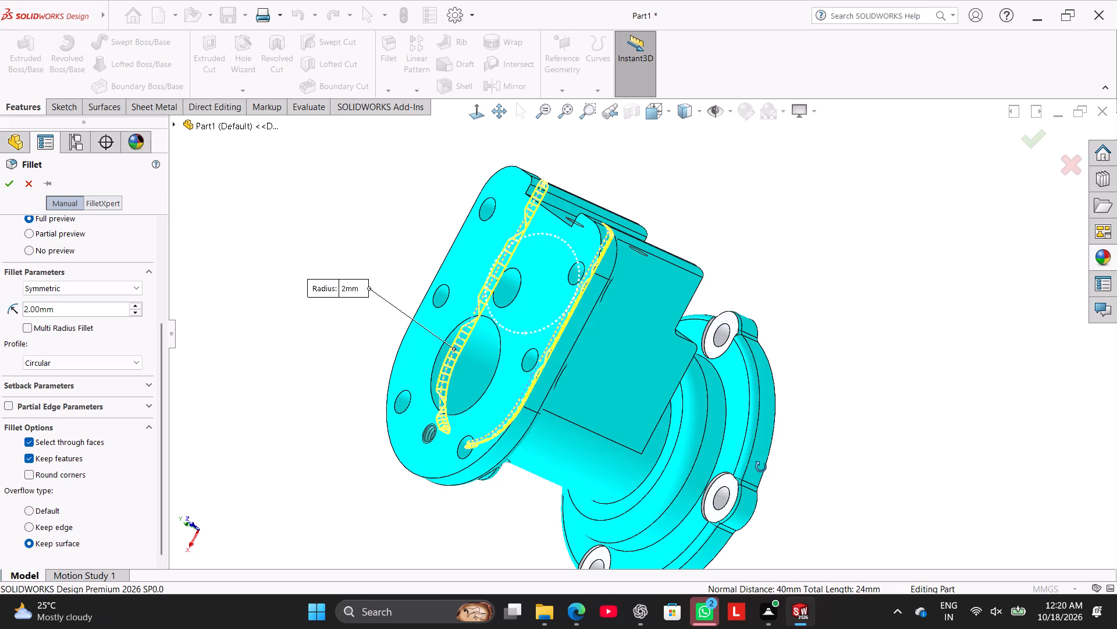
middle_drag(761, 467, 649, 373)
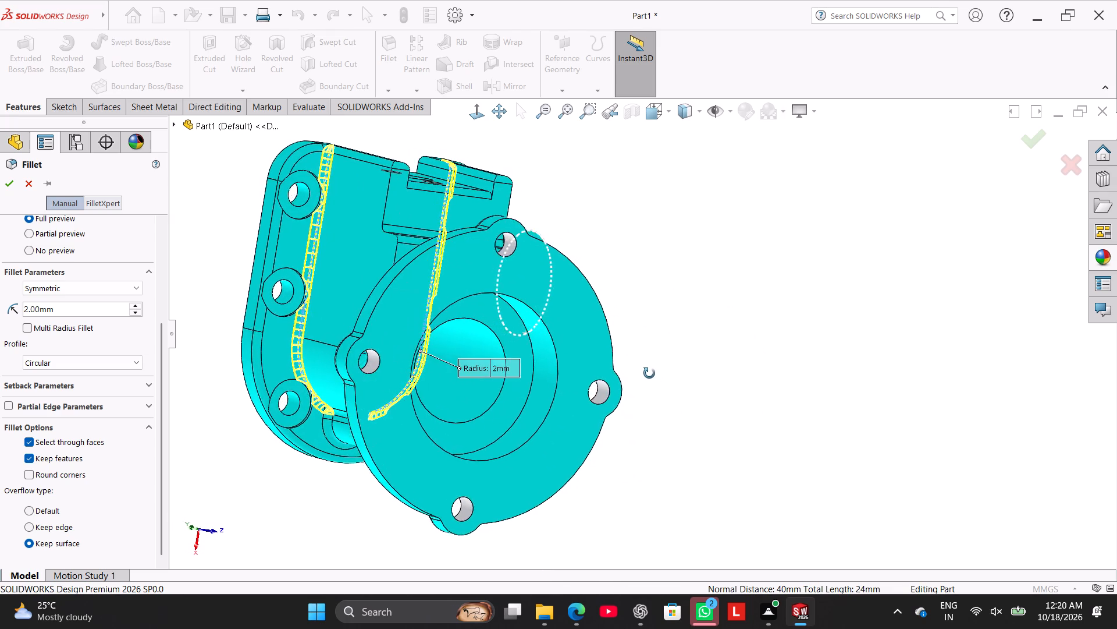
middle_drag(649, 373, 557, 435)
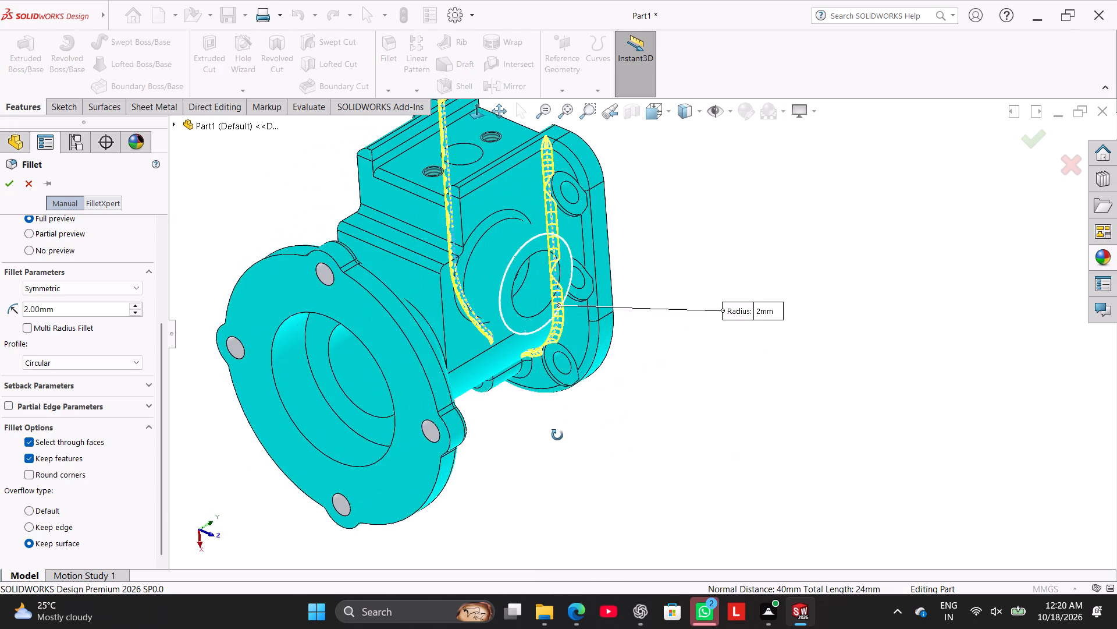
middle_drag(557, 435, 524, 444)
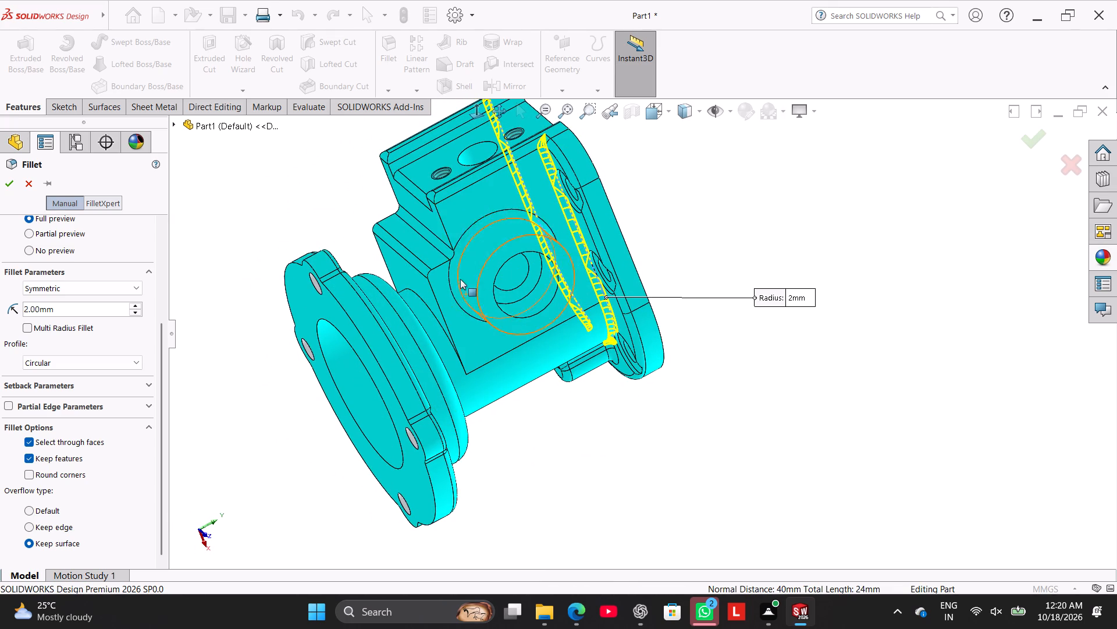
click(442, 224)
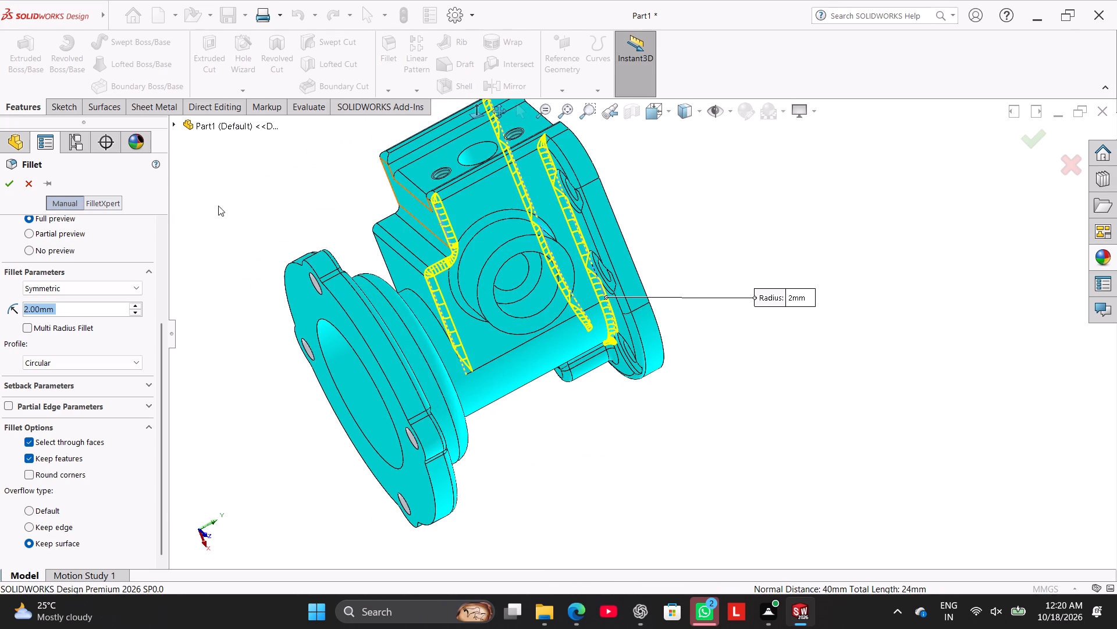
middle_drag(291, 213, 321, 257)
click(350, 162)
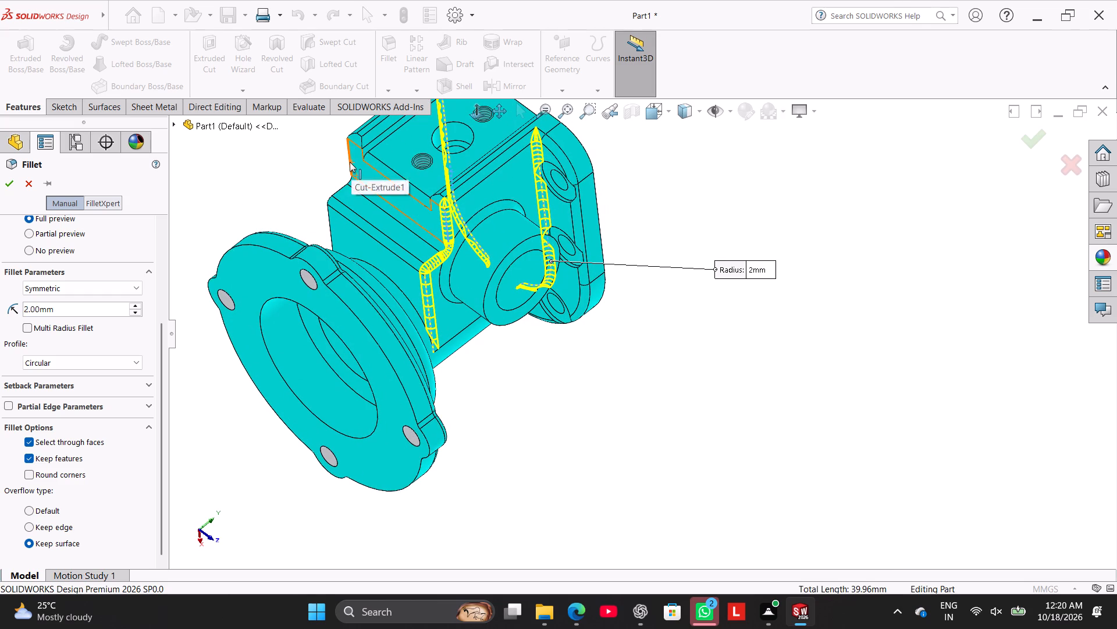
Add the collar's junction with the cylindrical body and its junction with the bottom flange to the 2 mm fillet.
middle_drag(288, 188, 222, 189)
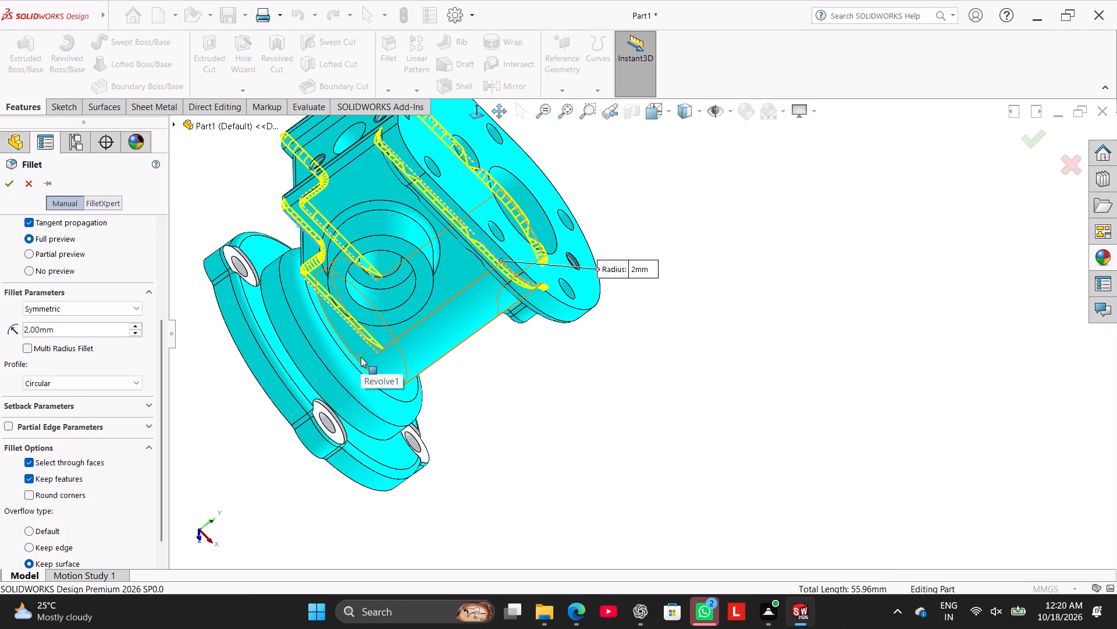
click(355, 358)
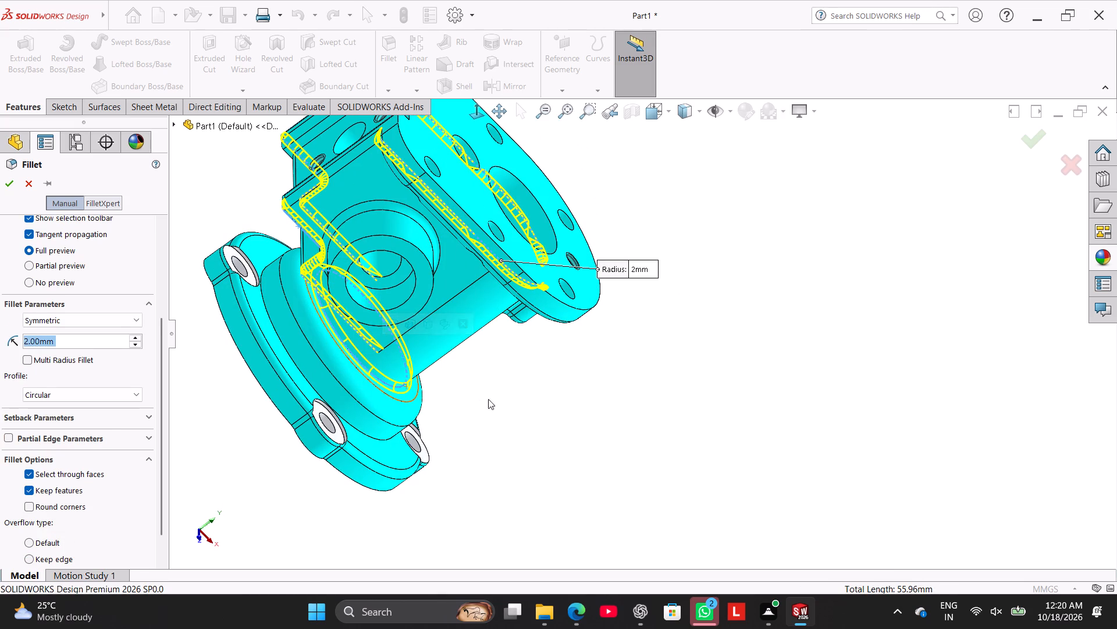
middle_drag(559, 402, 507, 314)
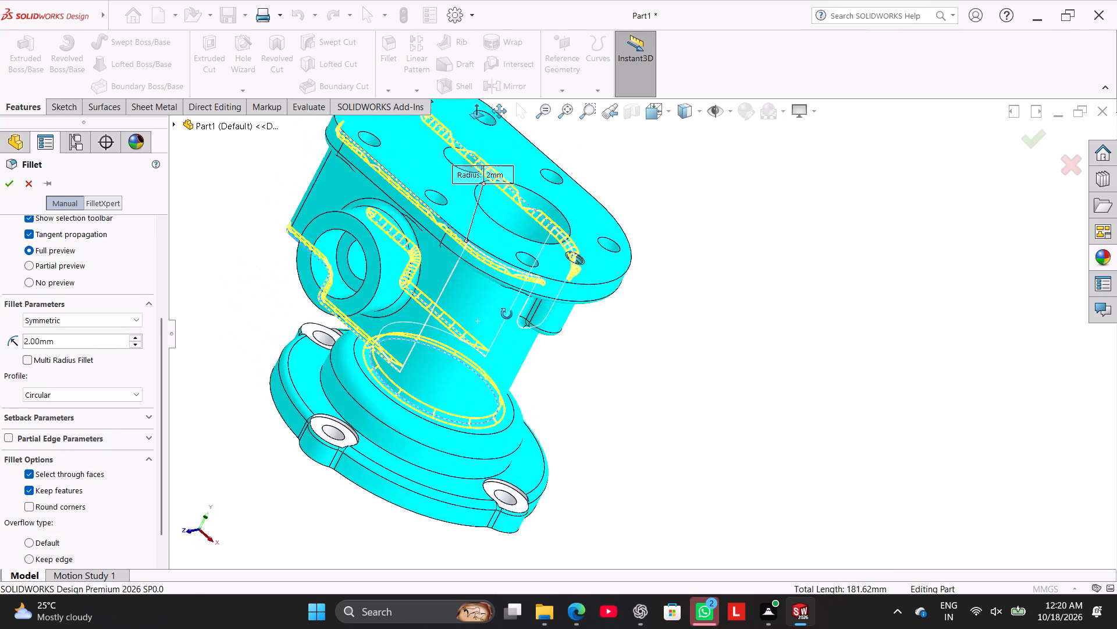
middle_drag(507, 314, 510, 264)
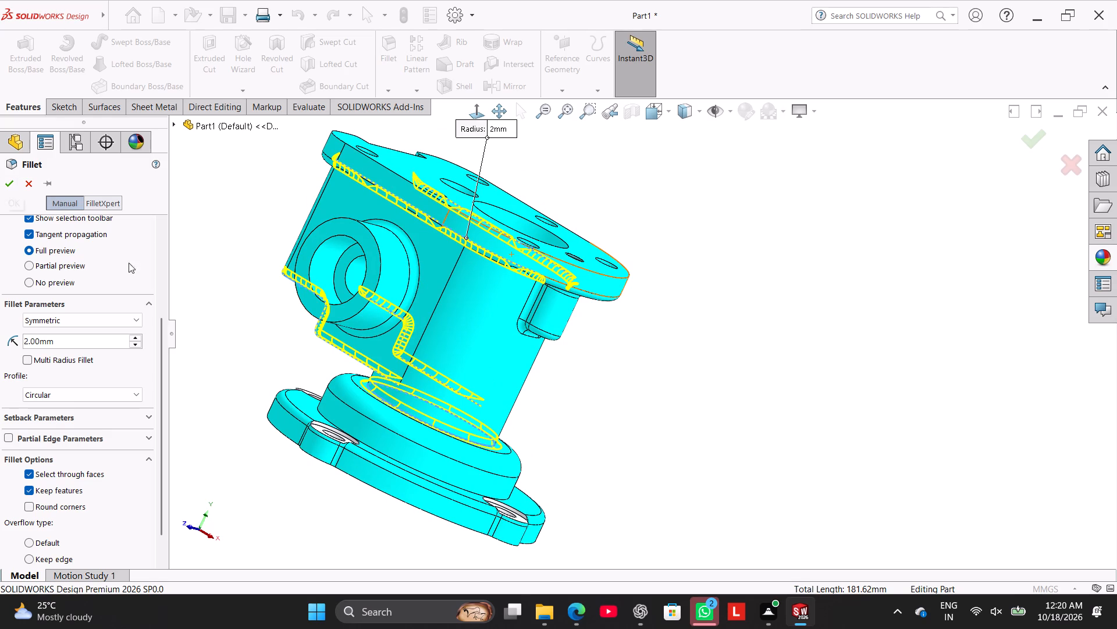
middle_drag(325, 350, 458, 443)
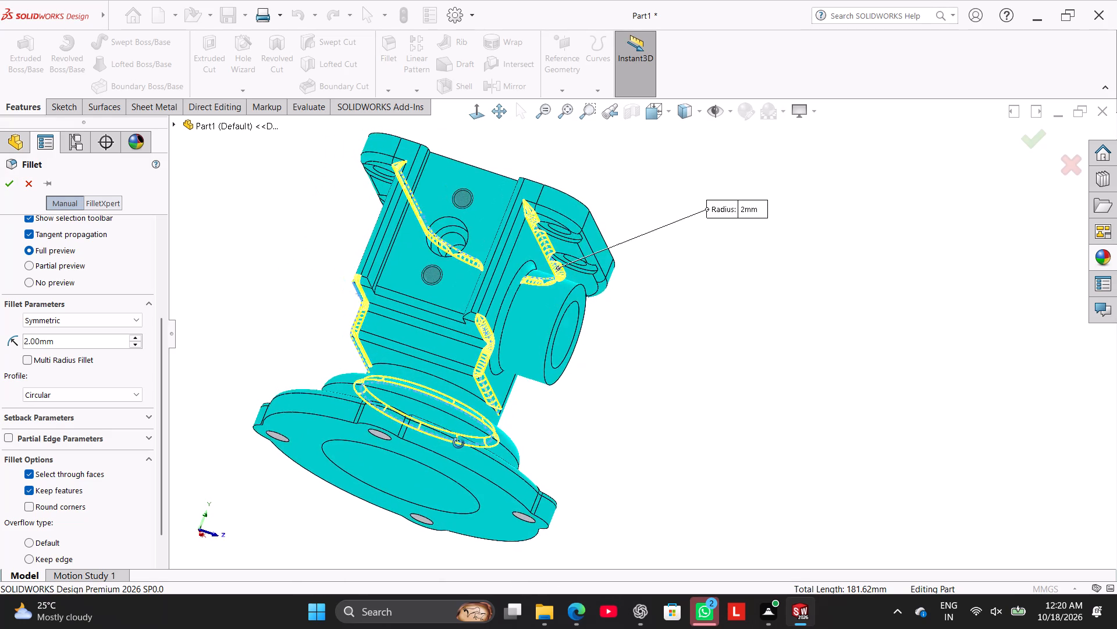
middle_drag(458, 443, 474, 422)
middle_drag(318, 330, 329, 354)
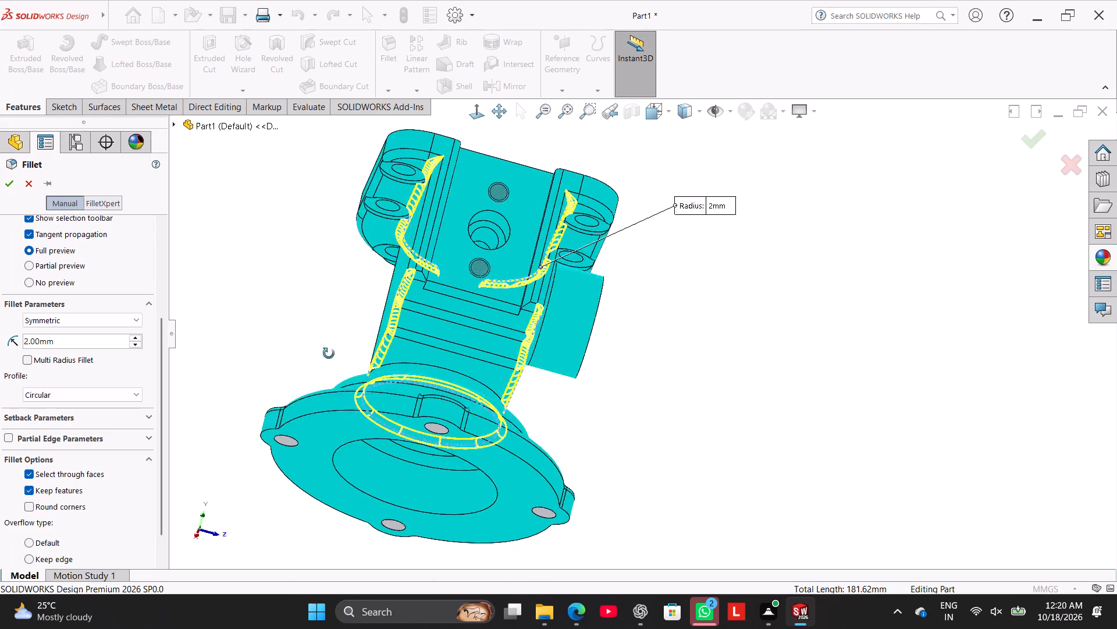
middle_drag(329, 354, 349, 554)
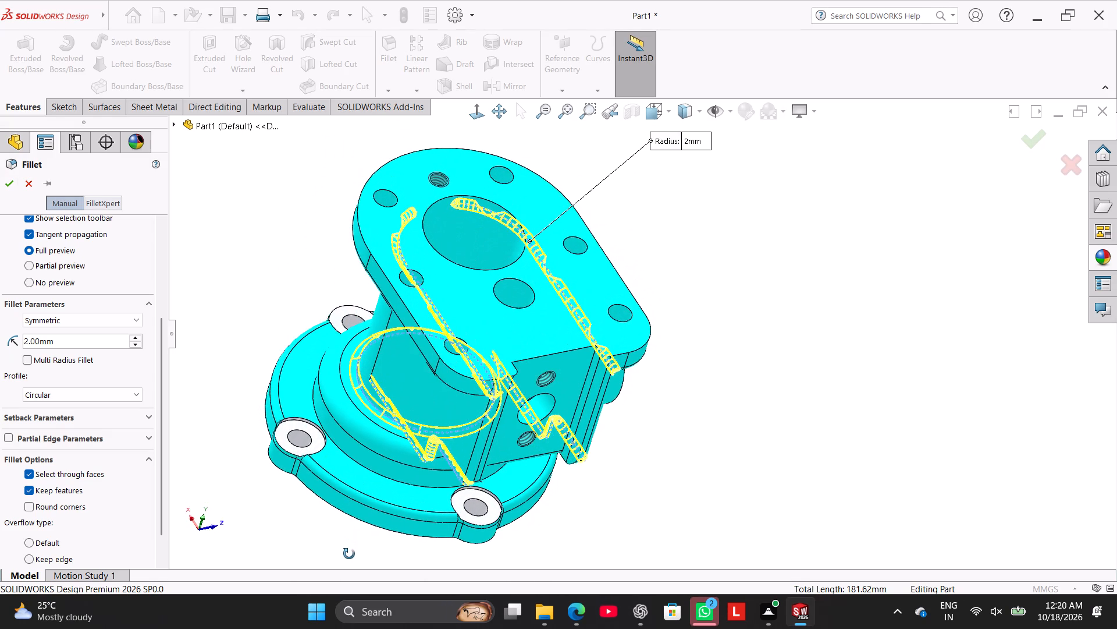
middle_drag(349, 554, 349, 556)
click(339, 449)
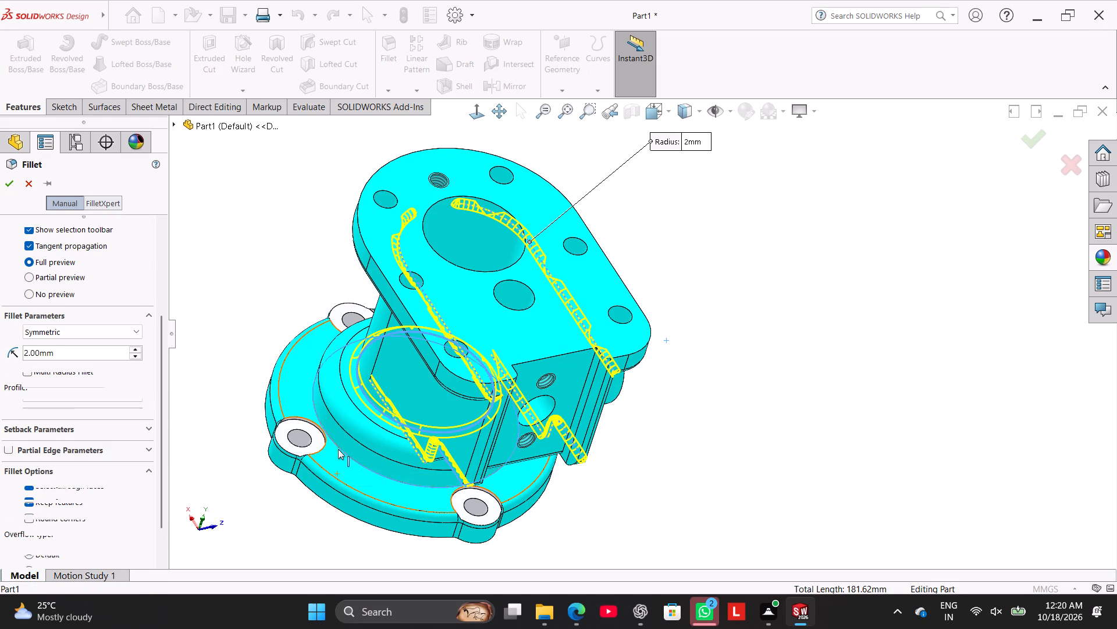
Try Keep edge overflow, return to Keep surface, and apply the 2 mm fillet.
drag(163, 411, 156, 471)
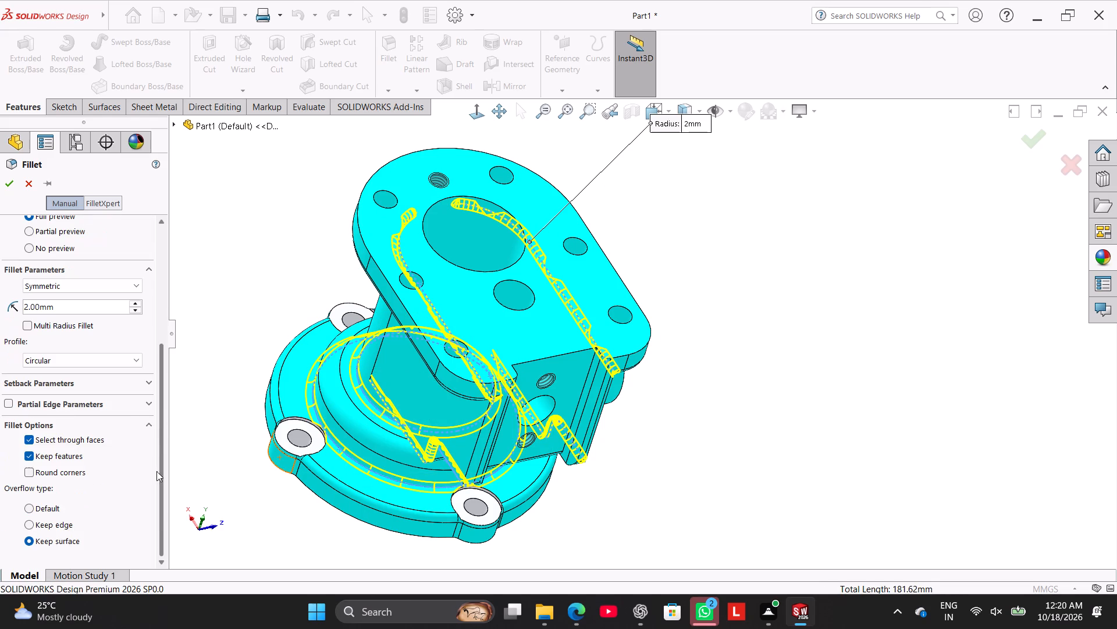
drag(156, 471, 154, 525)
click(56, 526)
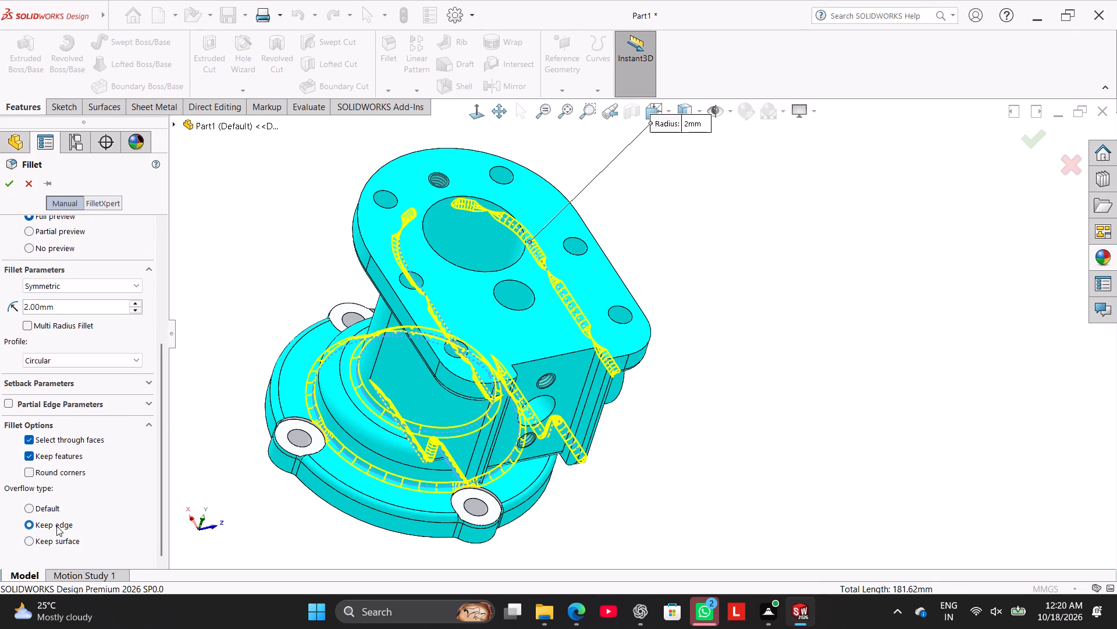
click(62, 541)
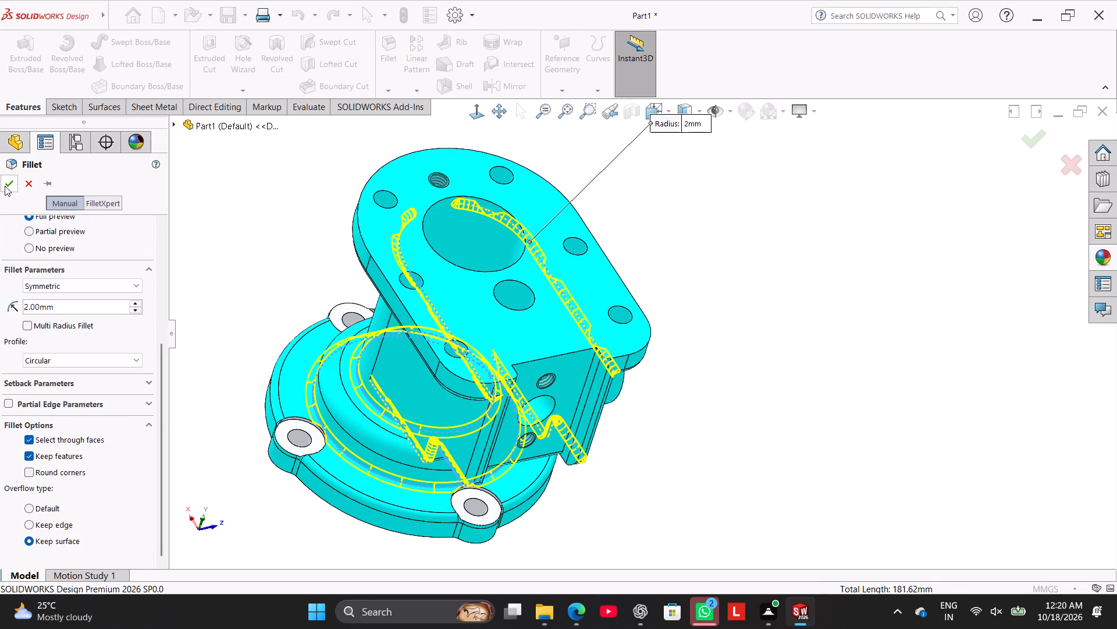
click(5, 186)
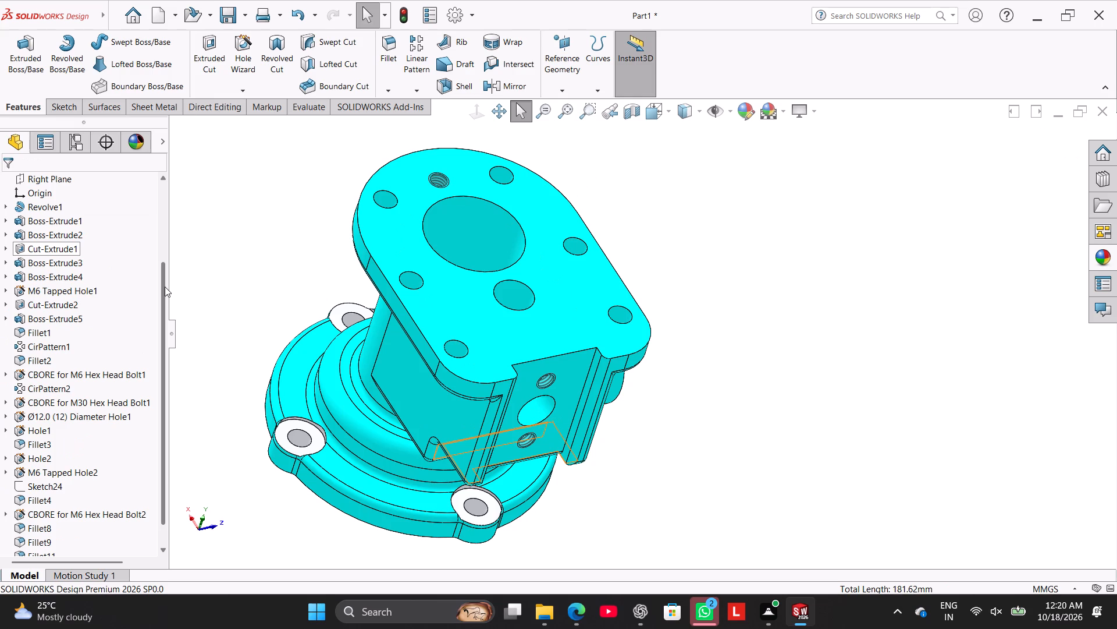
Chamfer the main bore's top rim, the side boss's bore mouth and the bottom flange's central opening at 1.5 mm and 45°.
right_drag(259, 276, 292, 222)
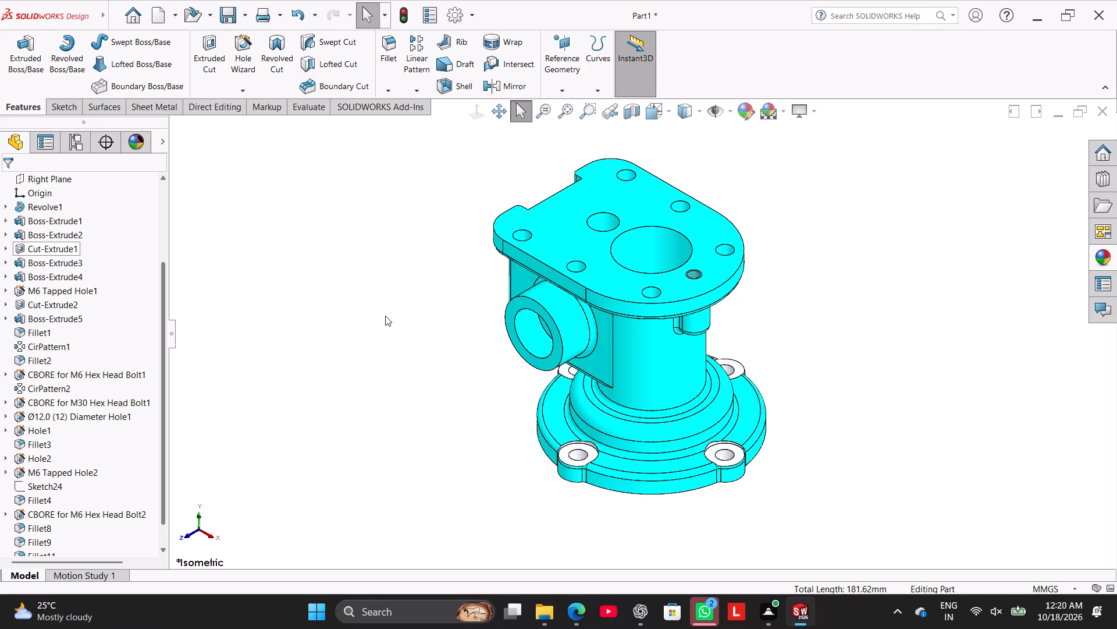
click(383, 95)
click(401, 125)
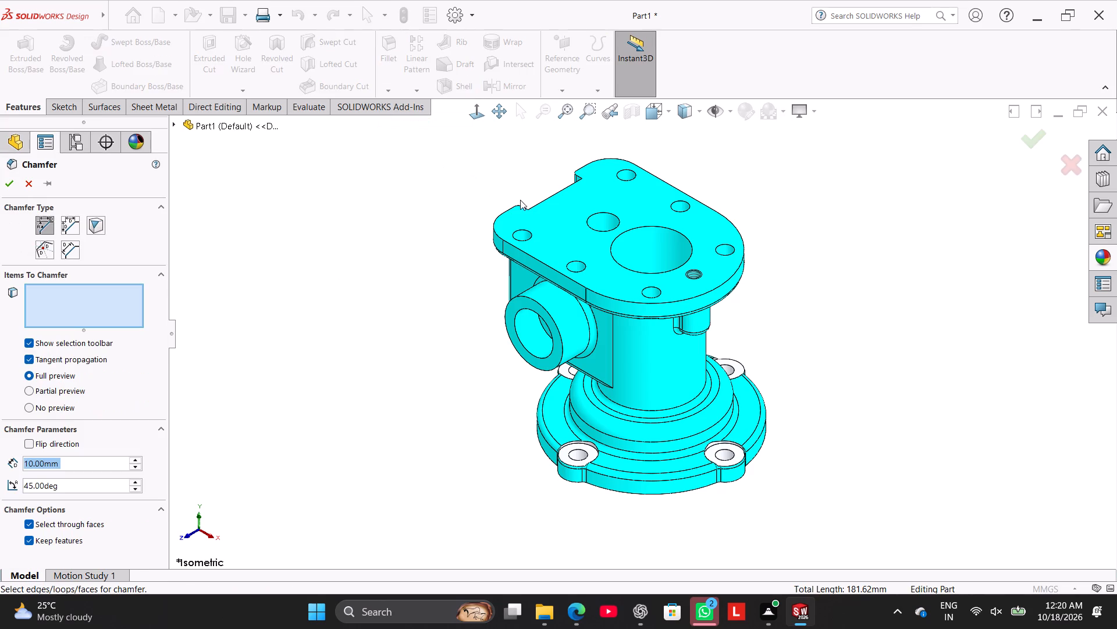
text(1.5)
key(Return)
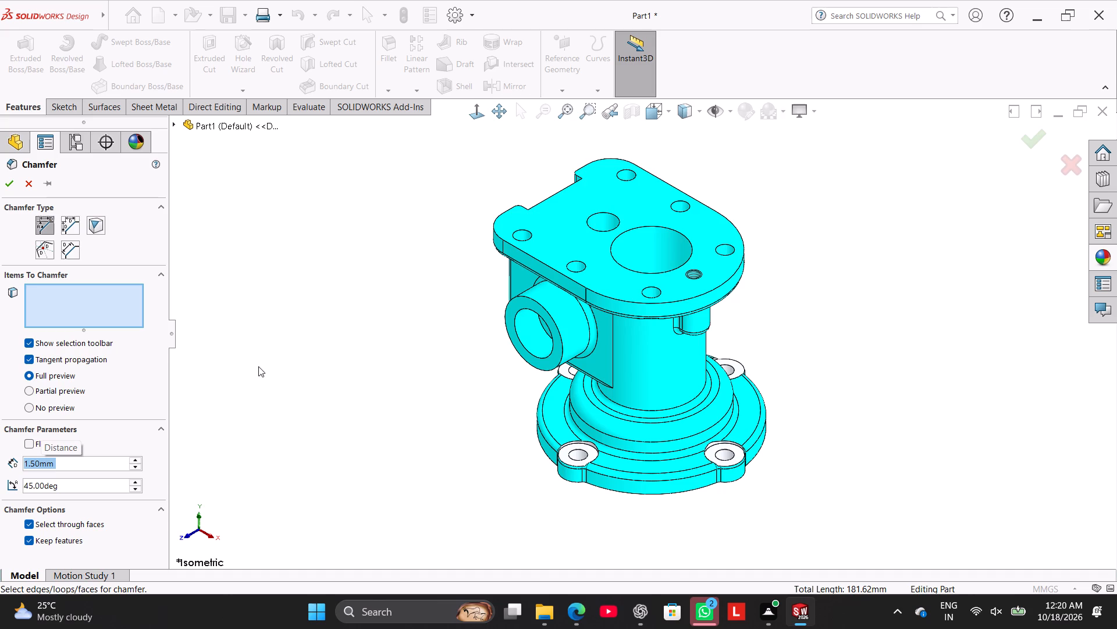
click(671, 270)
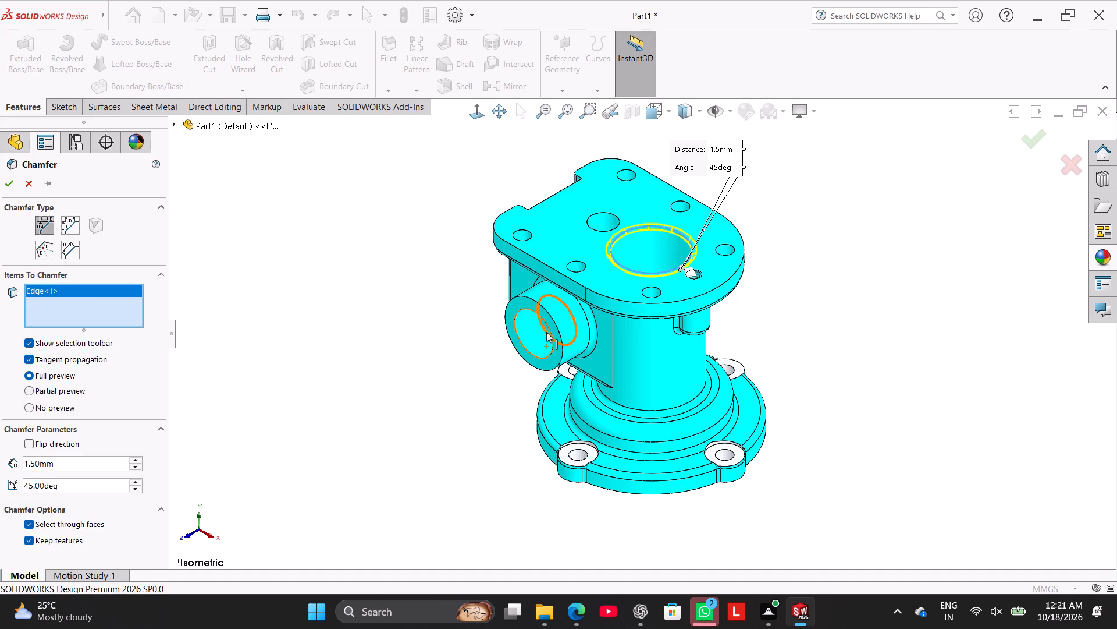
click(541, 319)
middle_drag(422, 419, 374, 228)
middle_drag(408, 370, 415, 258)
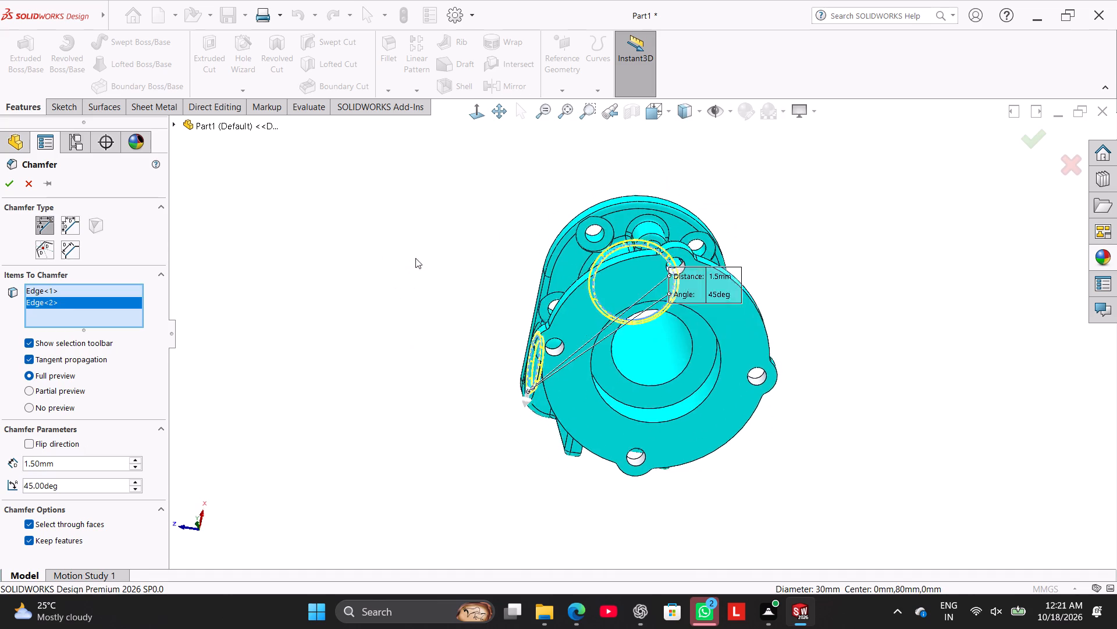
middle_drag(415, 258, 415, 259)
click(651, 299)
middle_drag(456, 285, 465, 480)
click(7, 185)
click(284, 258)
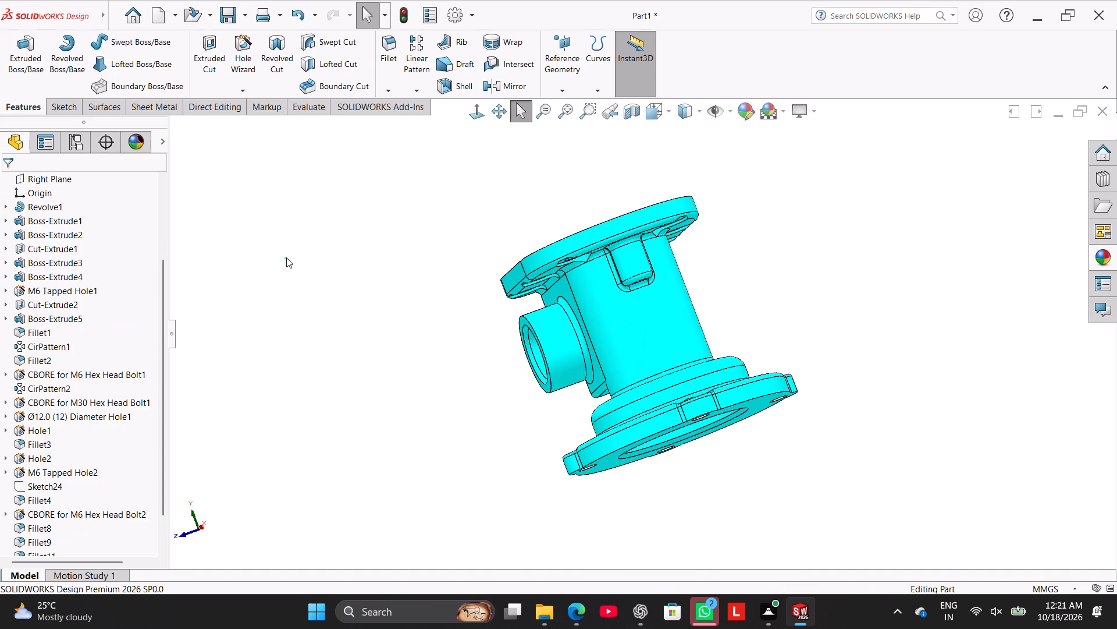
right_drag(315, 322, 439, 246)
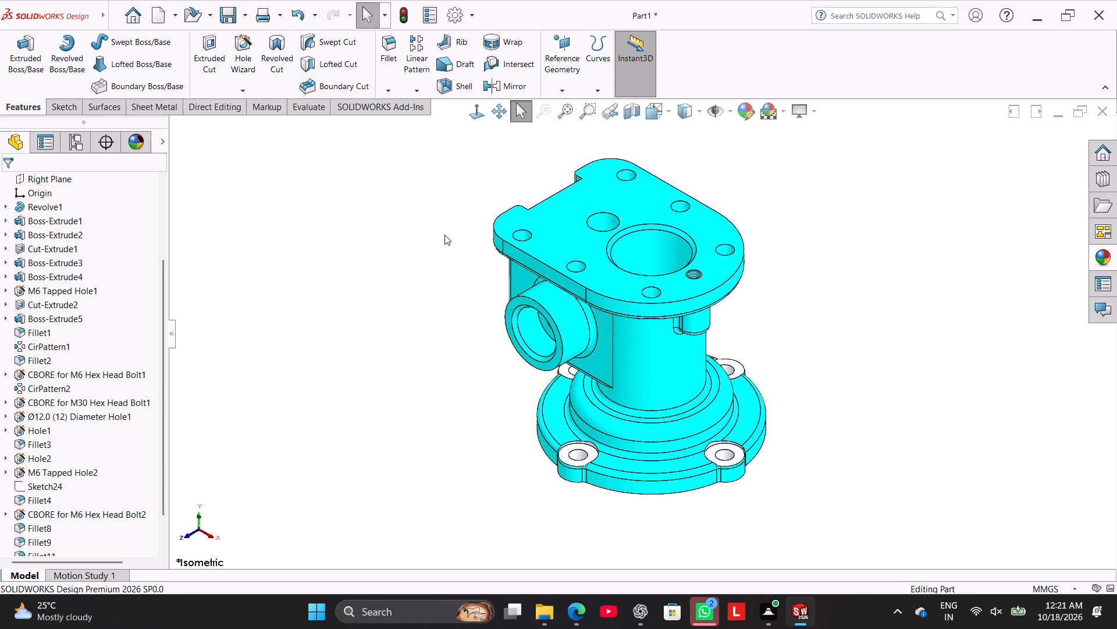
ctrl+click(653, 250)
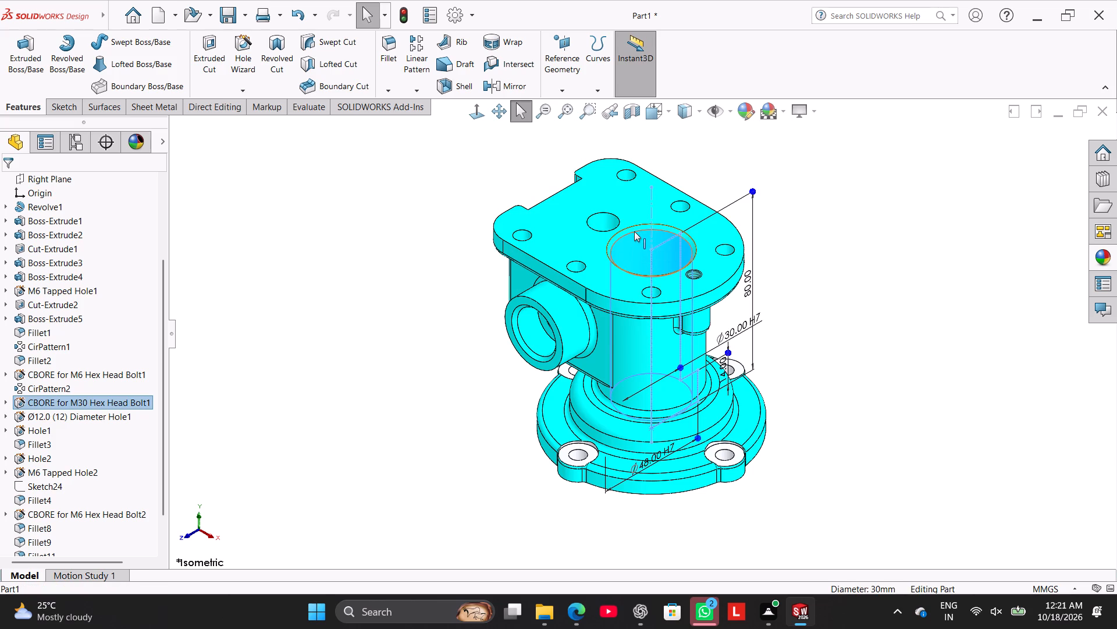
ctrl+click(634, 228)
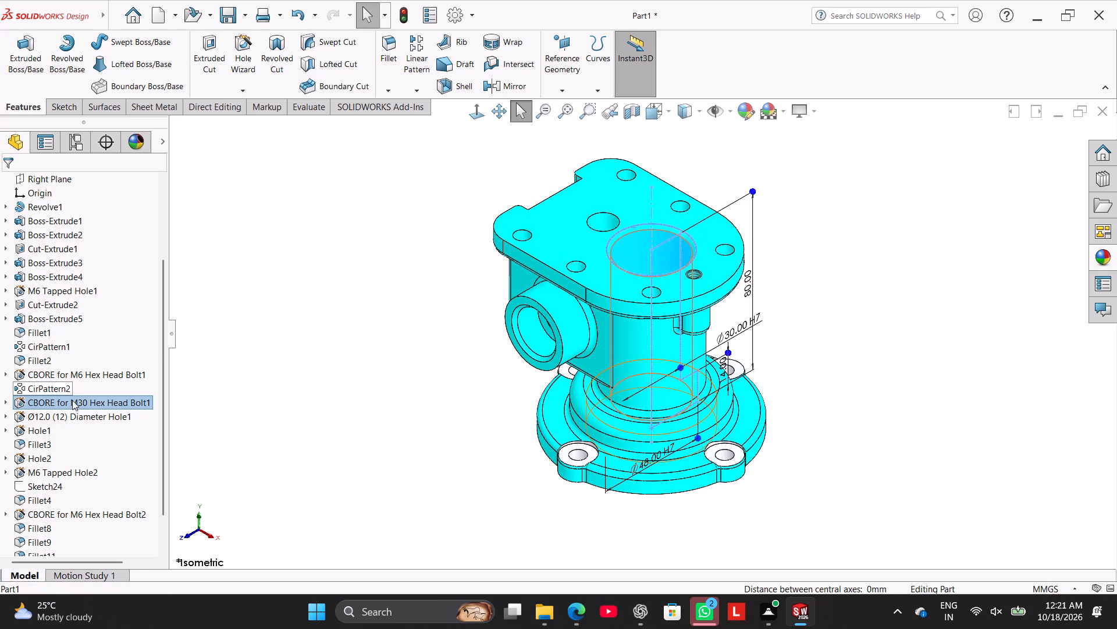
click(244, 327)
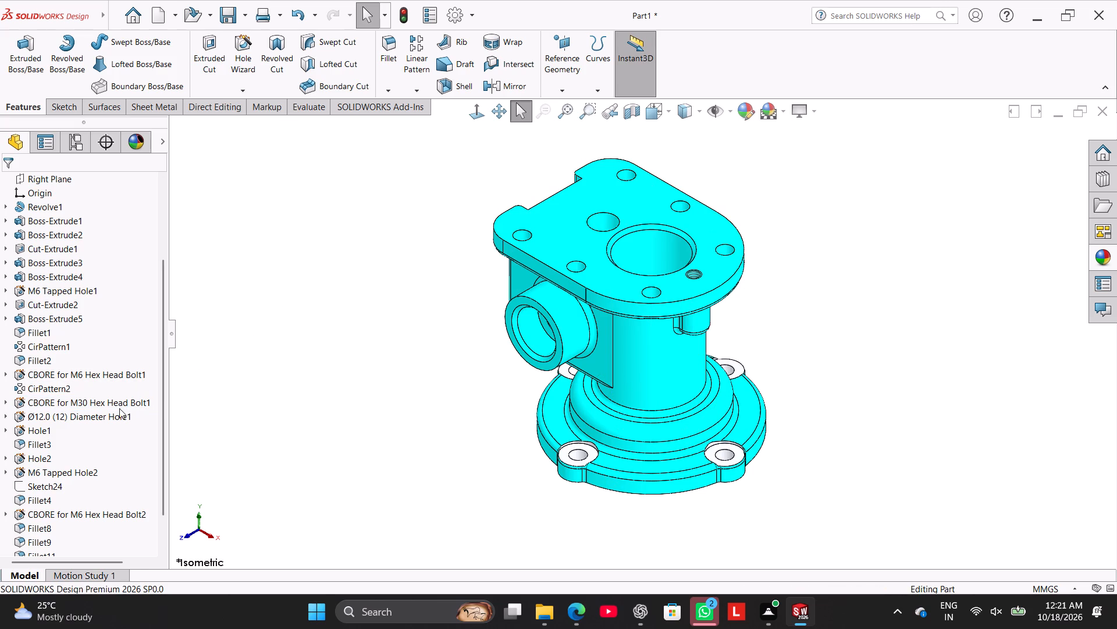
Apply polished aluminum to Cut-Extrude1, Hole1, Hole2, both M6 tapped holes, the three CBORE holes, the Ø12 hole, CirPattern2 and Chamfer1.
ctrl+click(107, 415)
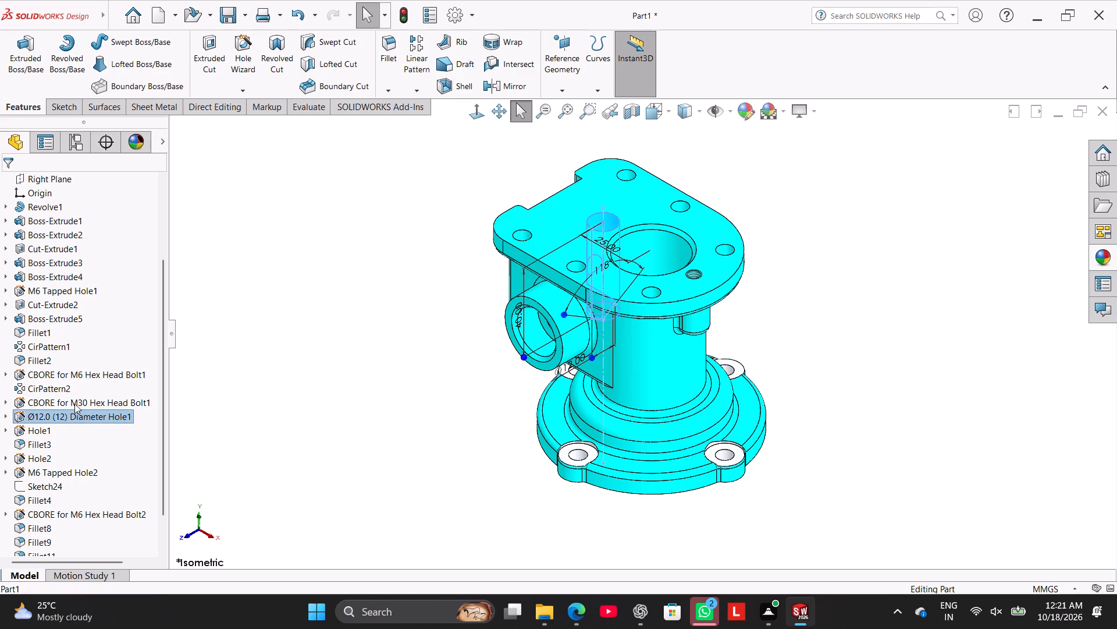
ctrl+click(73, 403)
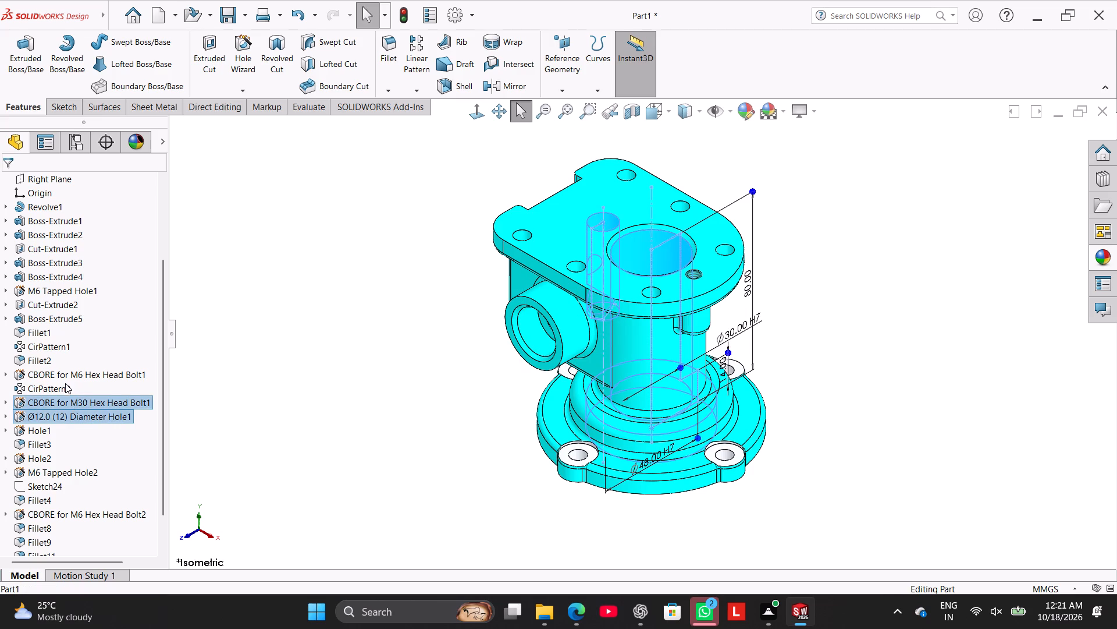
ctrl+click(66, 376)
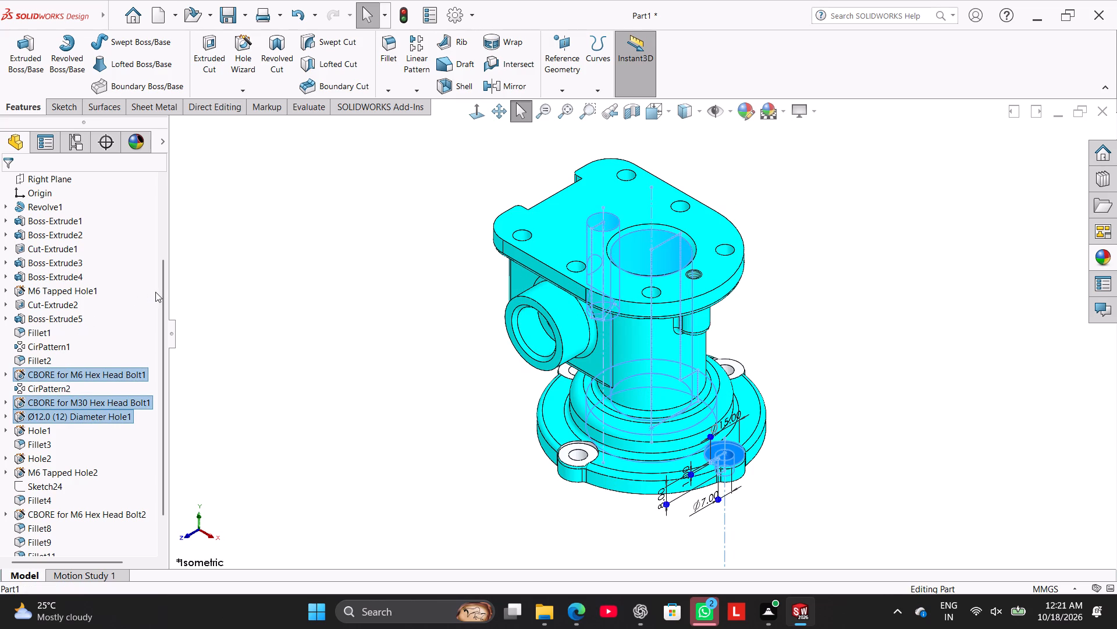
ctrl+drag(162, 291, 170, 195)
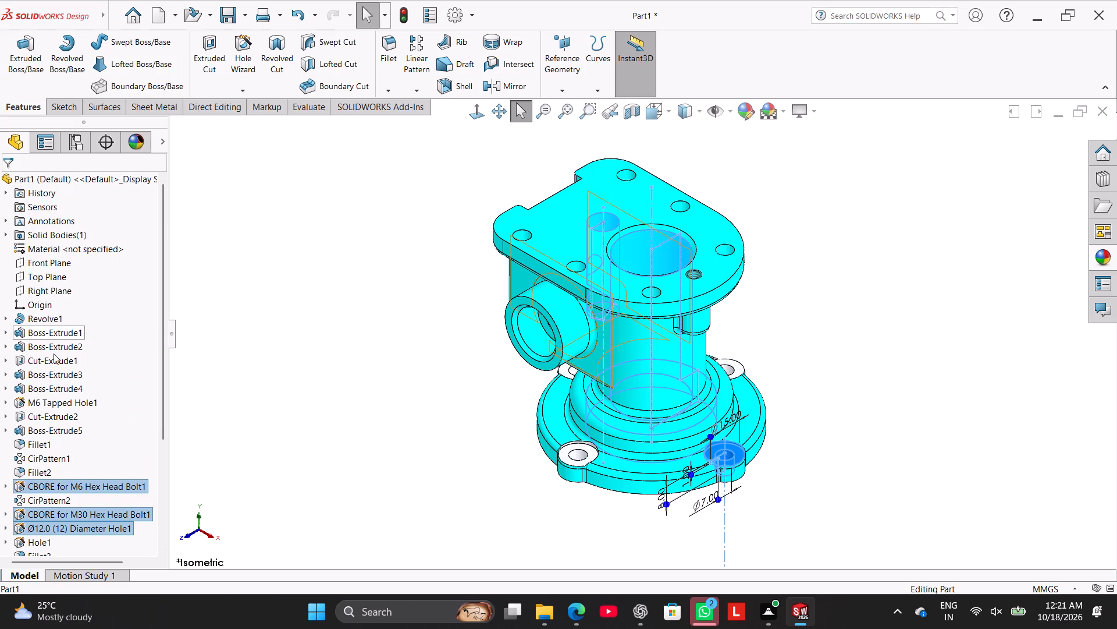
ctrl+click(53, 358)
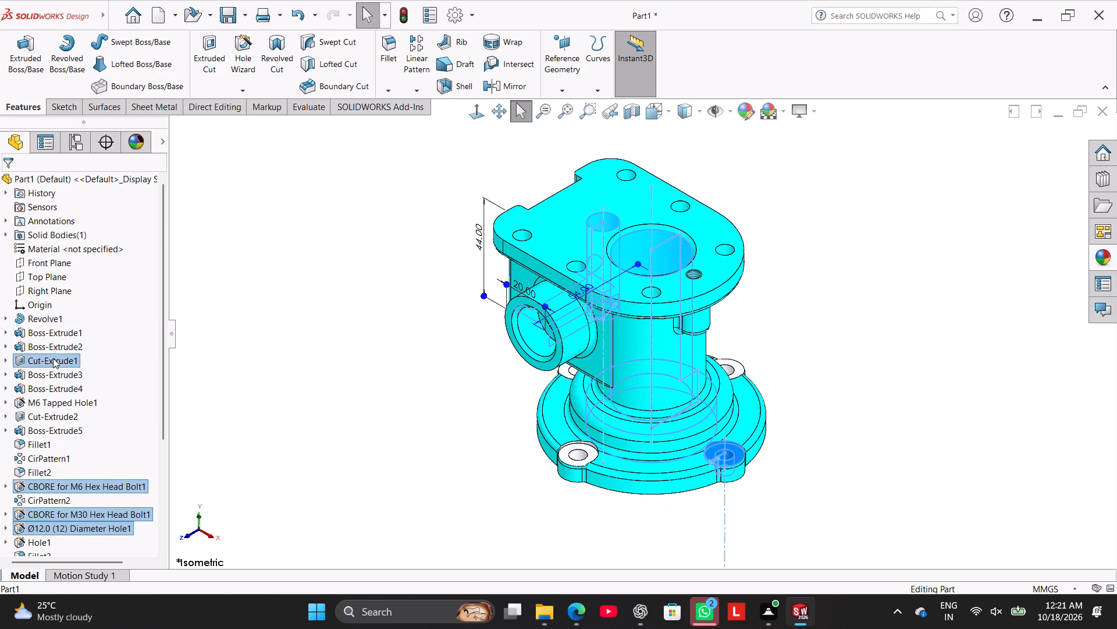
ctrl+click(56, 404)
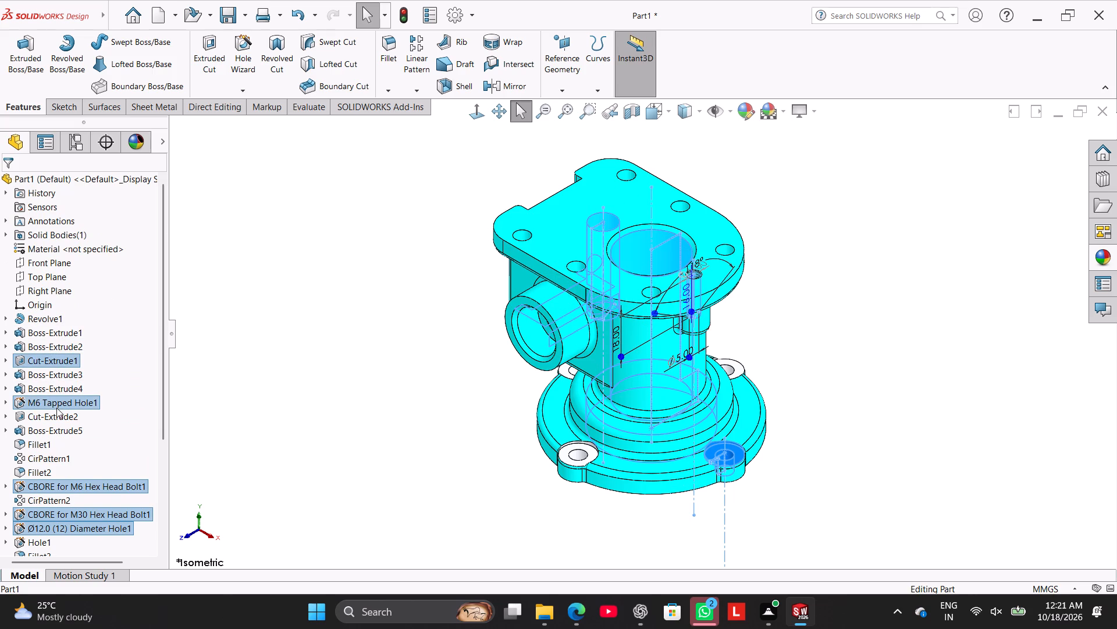
ctrl+click(57, 416)
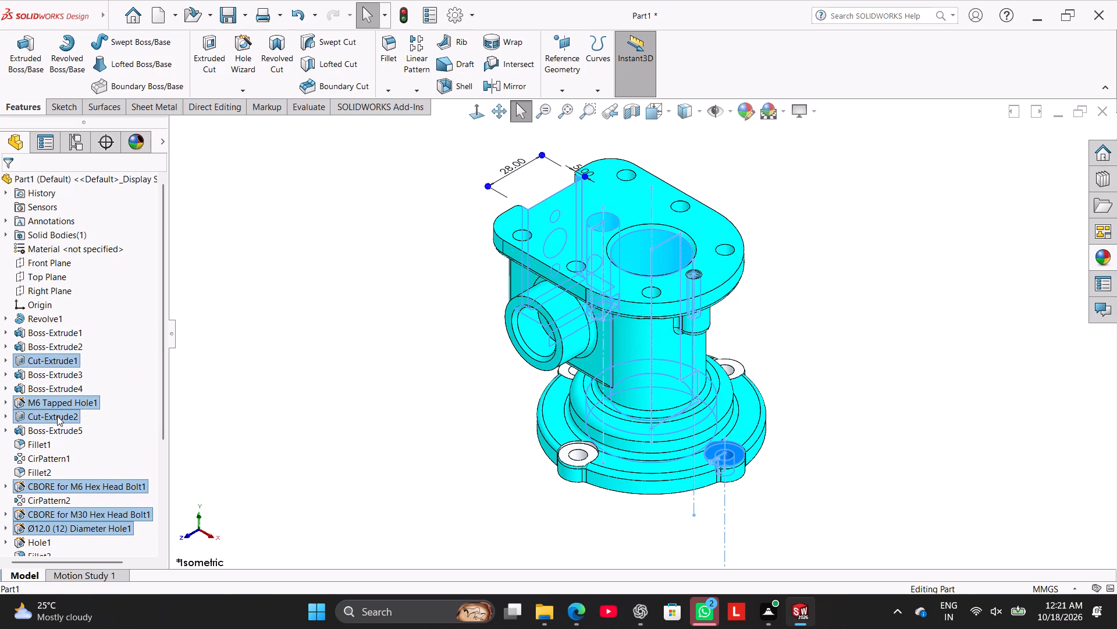
ctrl+click(57, 416)
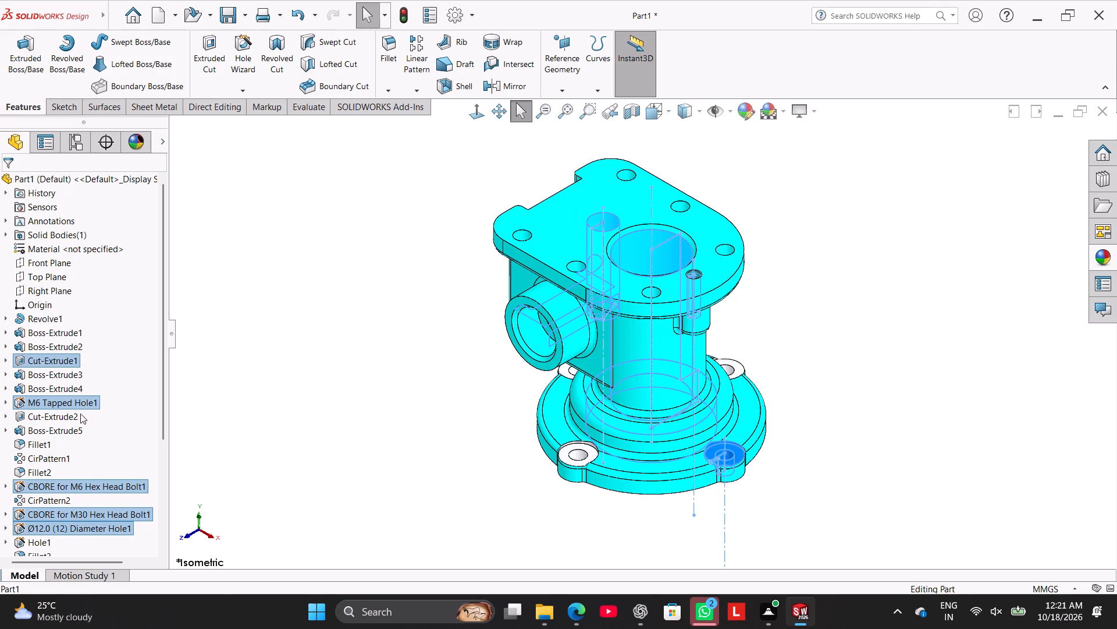
ctrl+drag(162, 384, 162, 397)
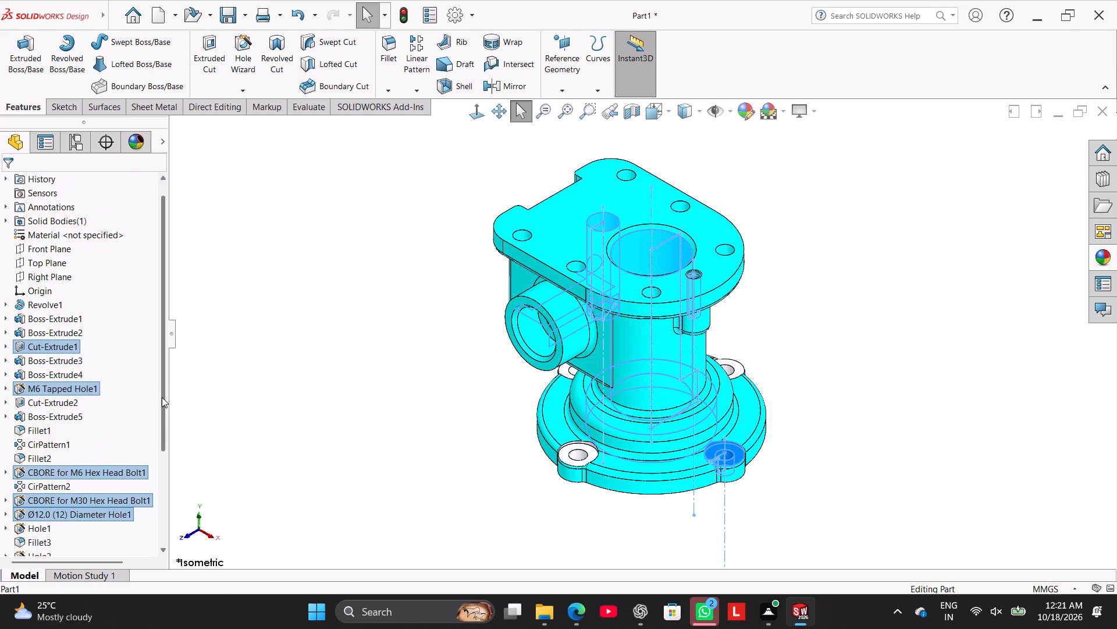
ctrl+drag(162, 397, 161, 411)
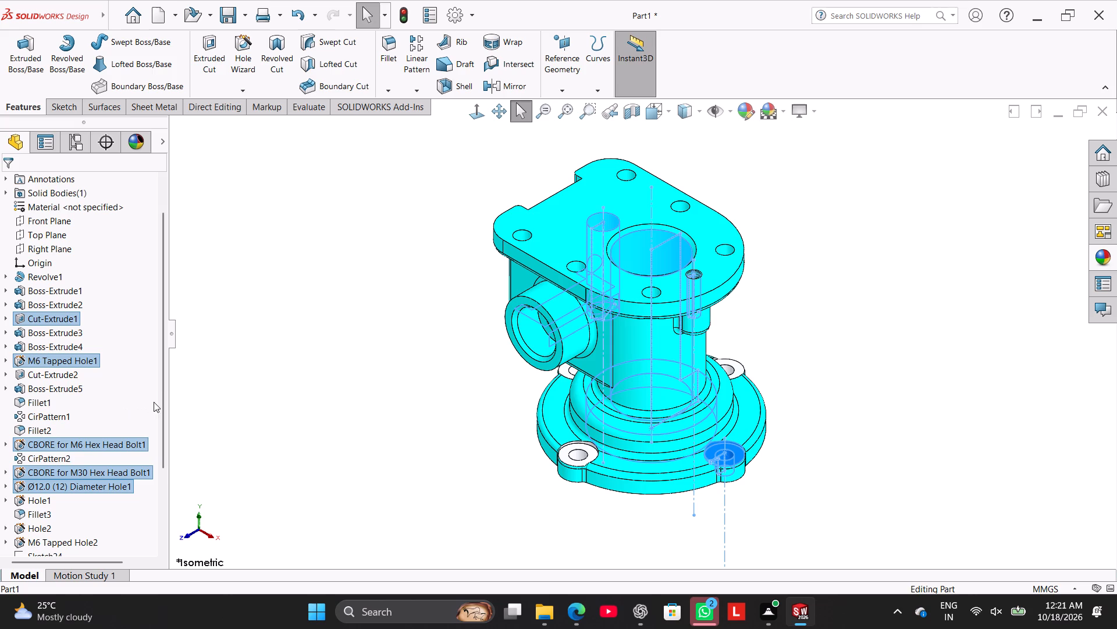
ctrl+drag(162, 405, 165, 430)
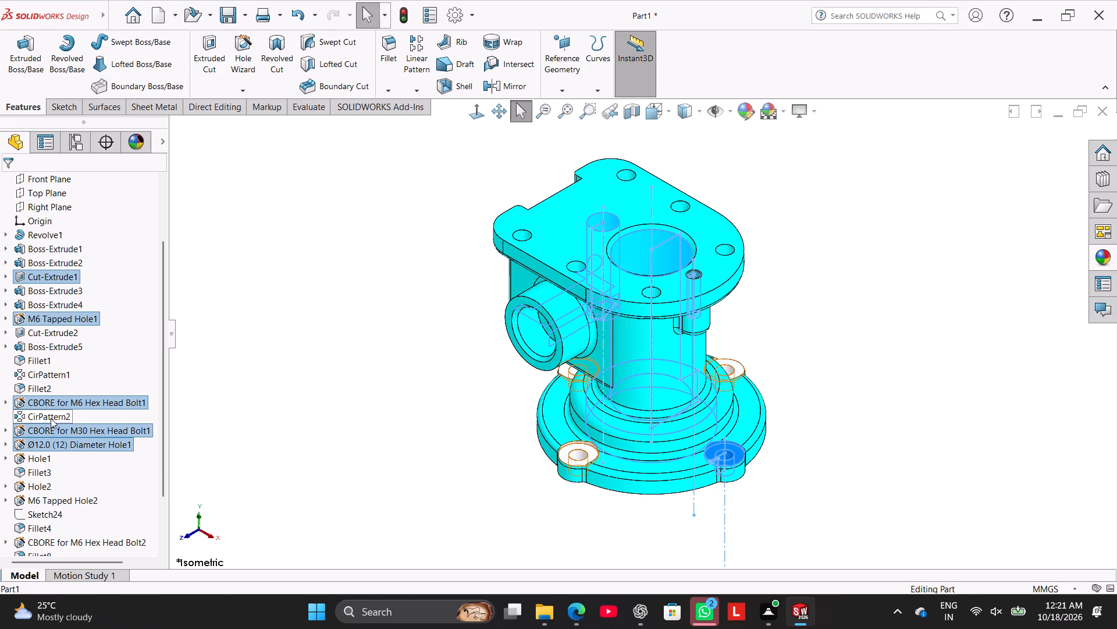
ctrl+click(51, 418)
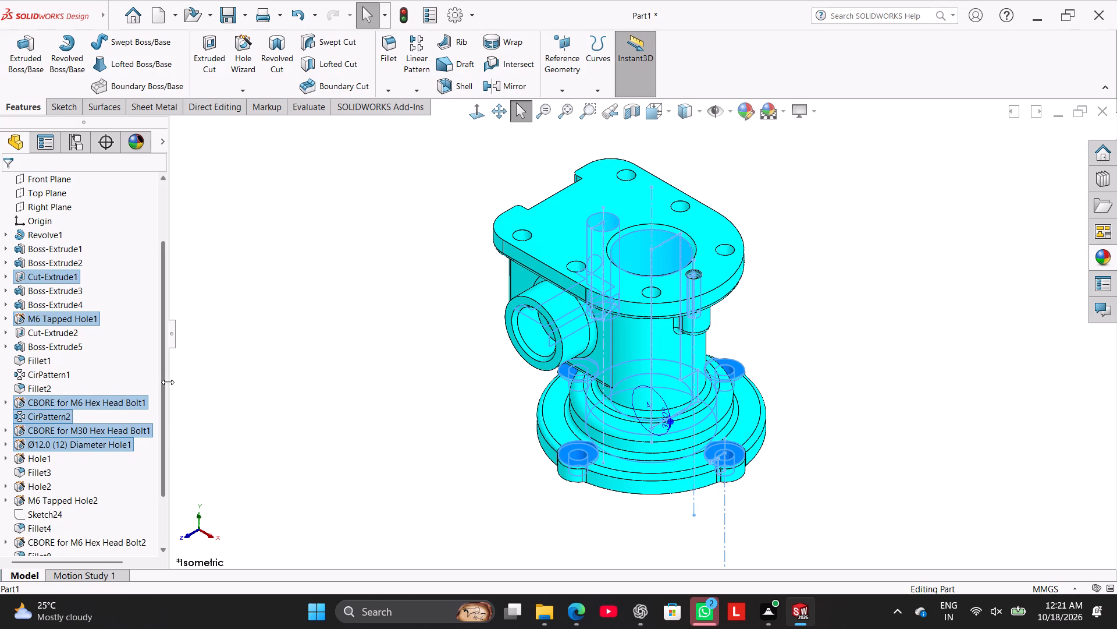
ctrl+drag(162, 383, 161, 401)
ctrl+click(43, 430)
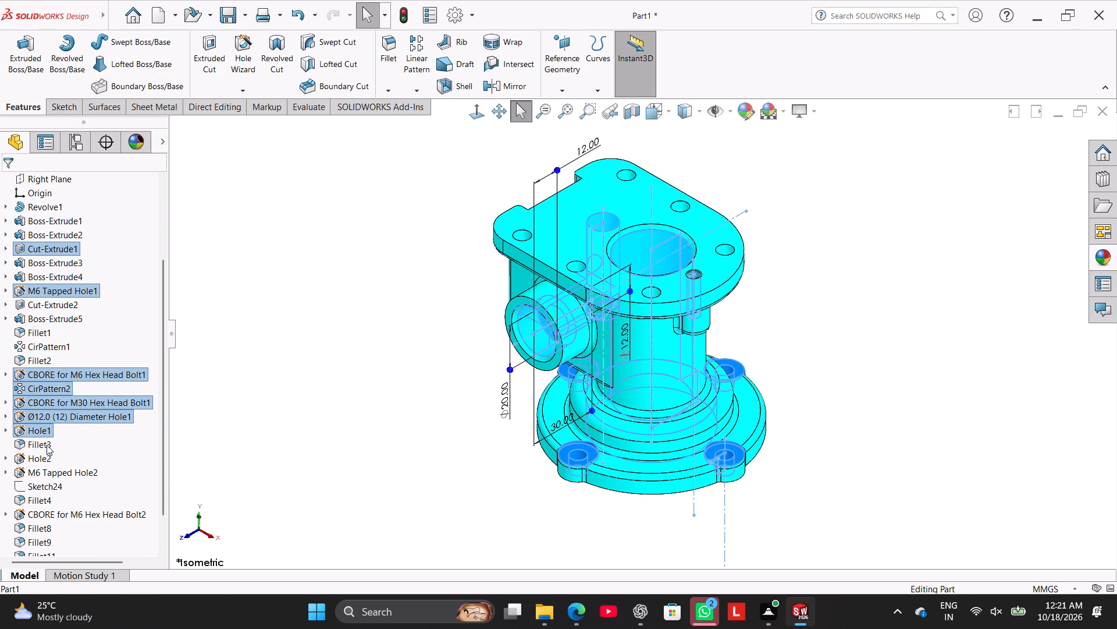
ctrl+click(47, 457)
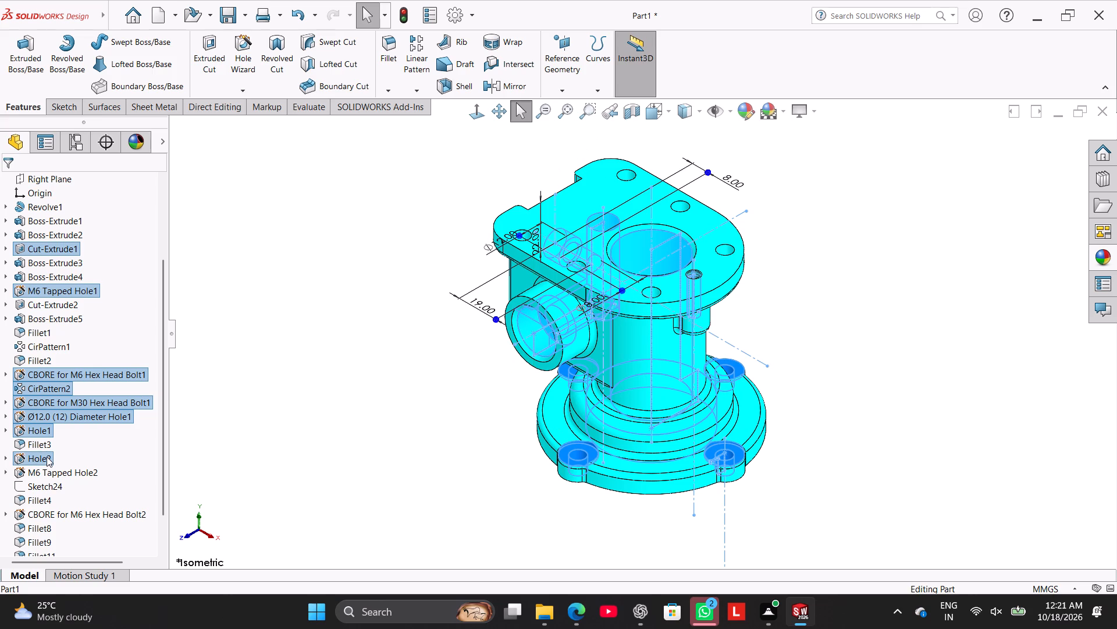
ctrl+click(54, 469)
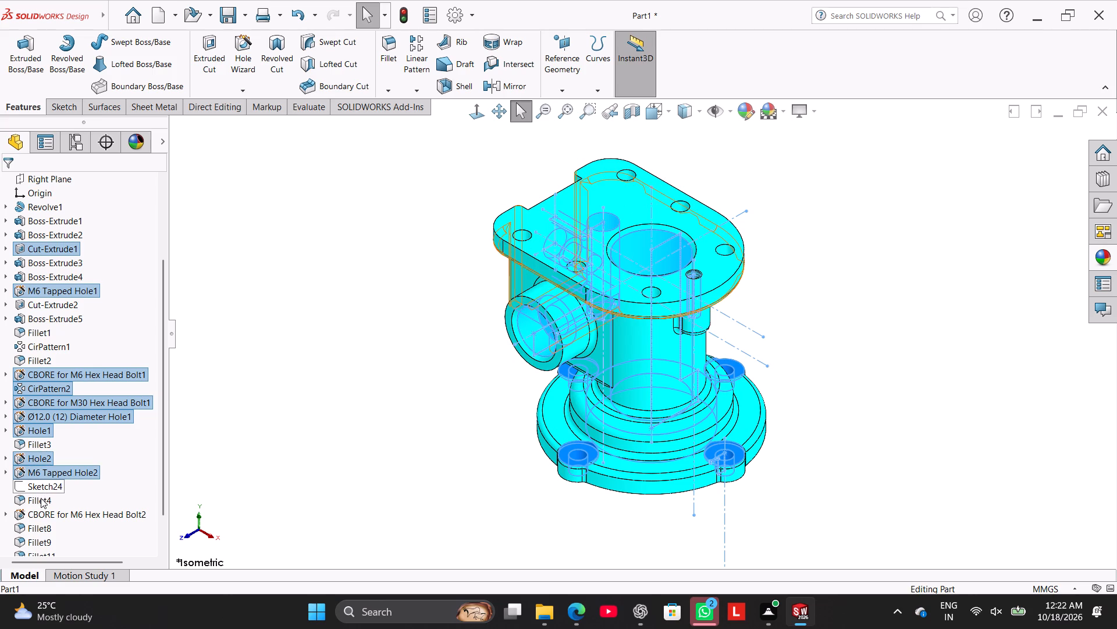
ctrl+click(40, 510)
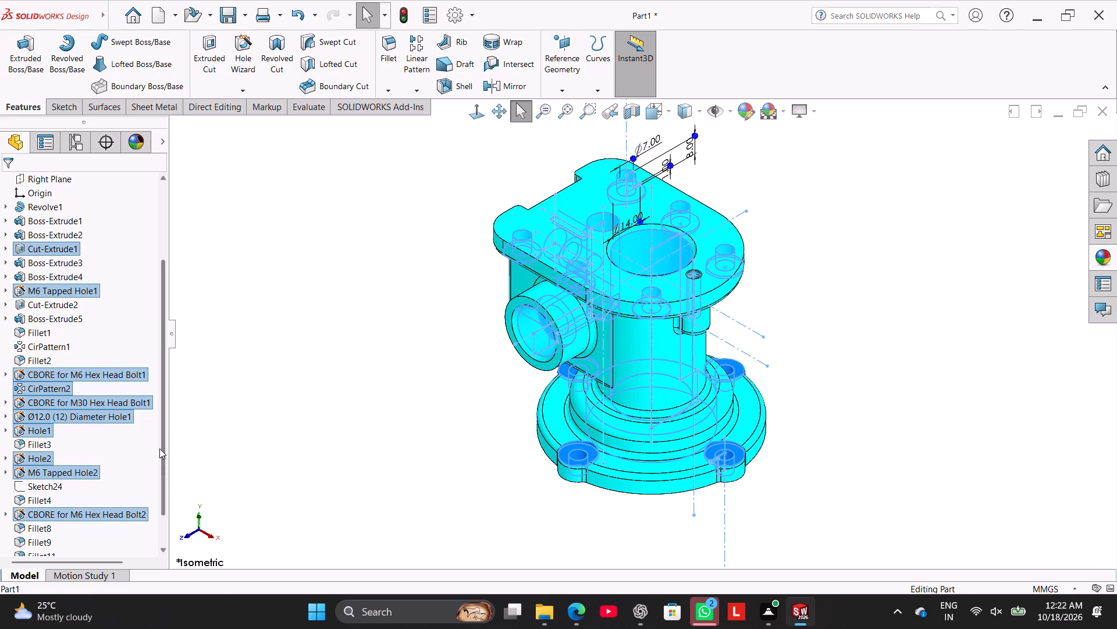
ctrl+drag(161, 448, 154, 510)
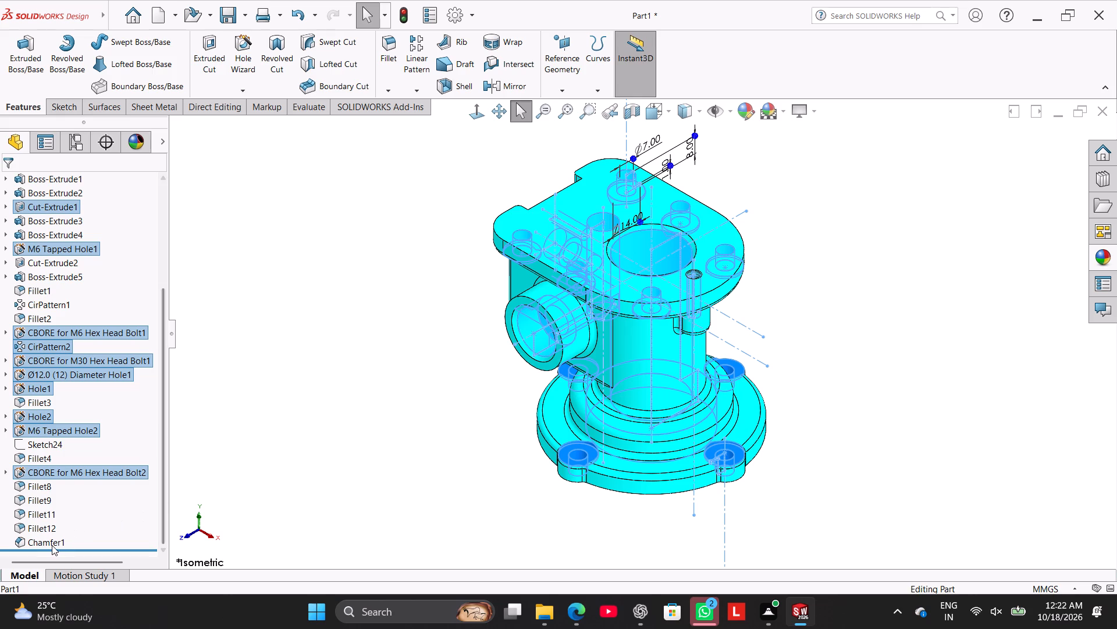
ctrl+click(52, 545)
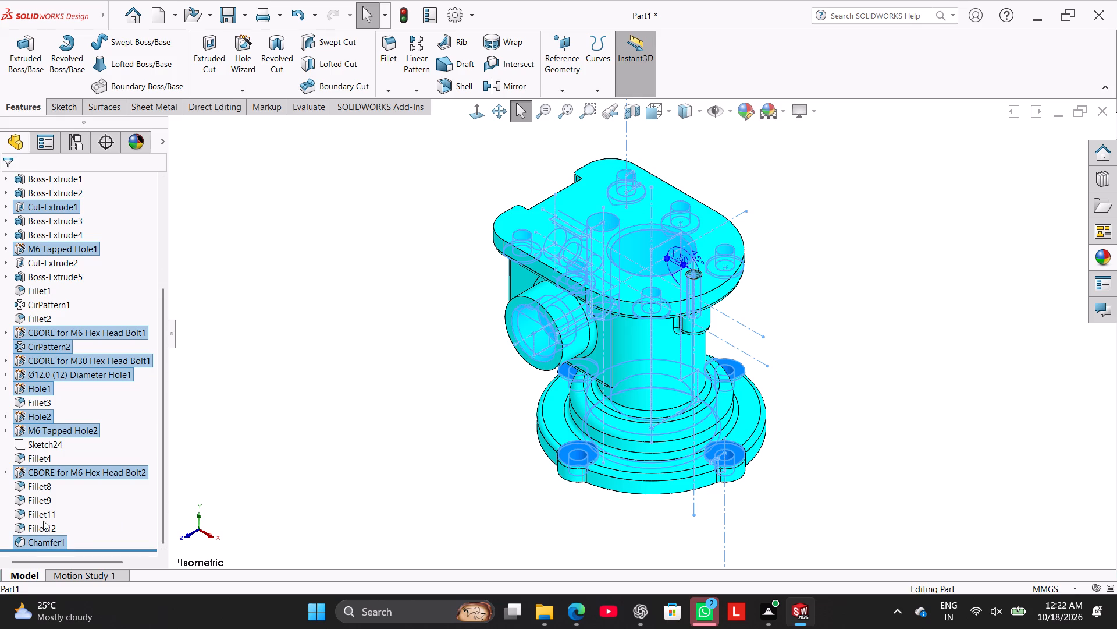
ctrl+click(741, 113)
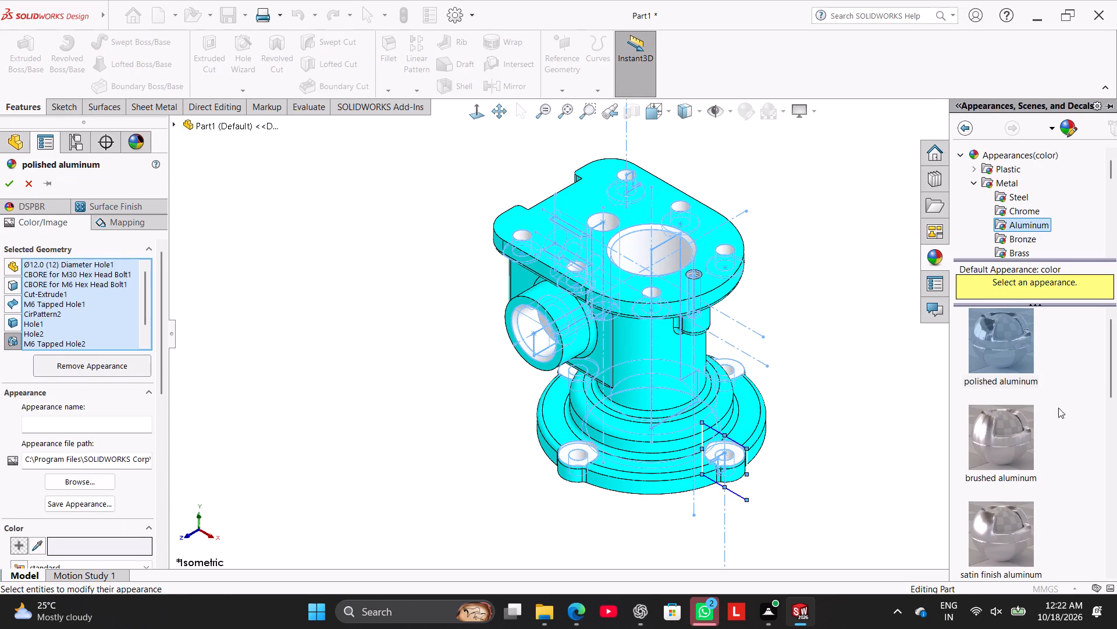
double_click(1007, 363)
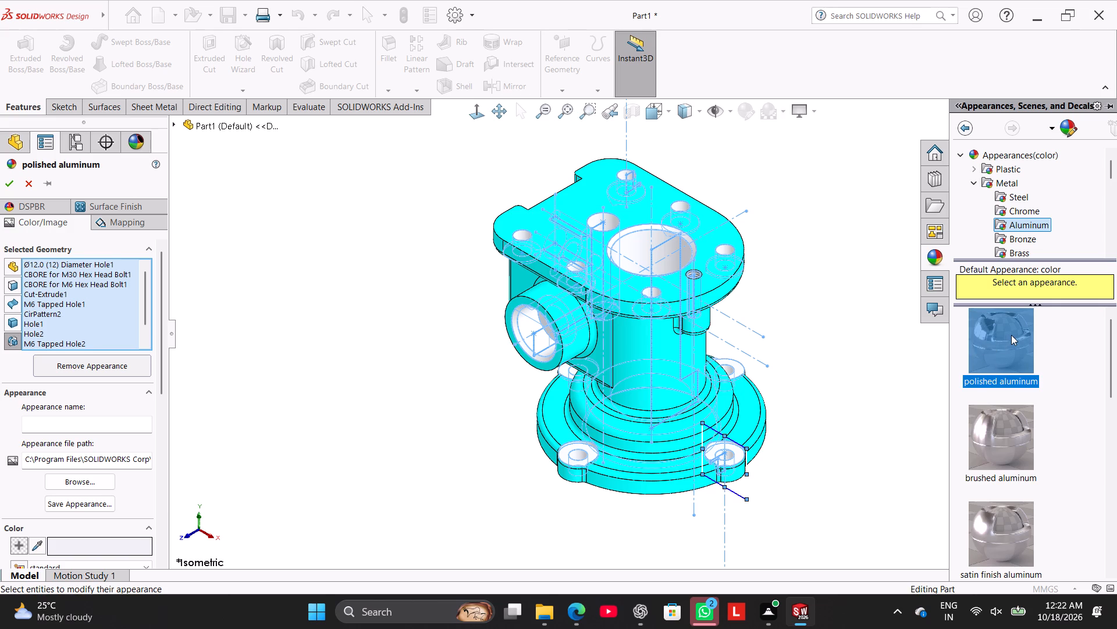
click(7, 186)
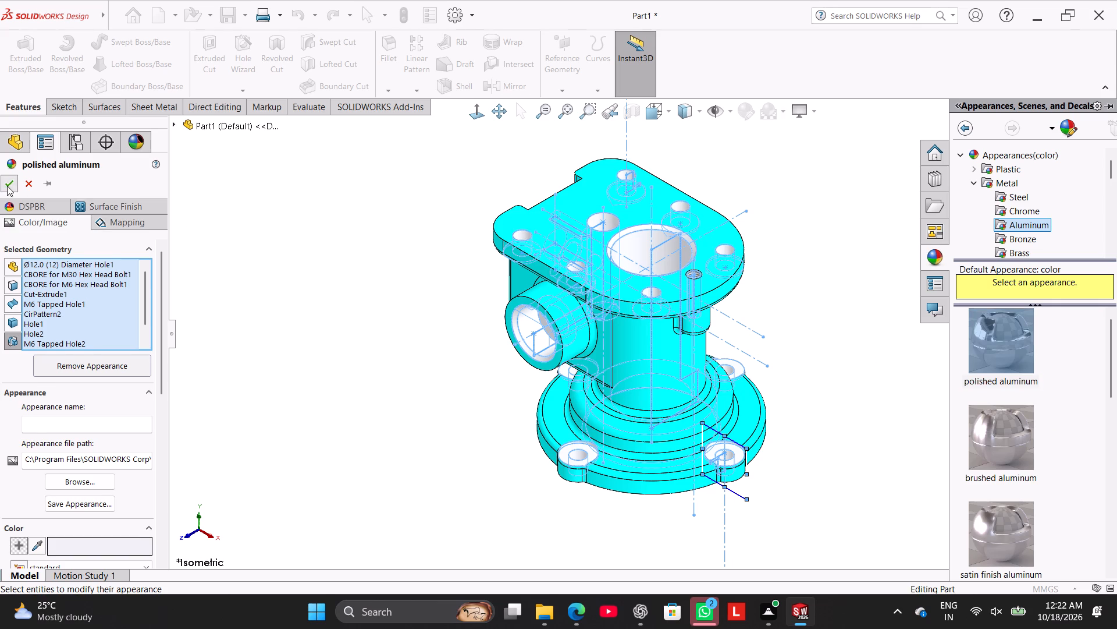
click(222, 200)
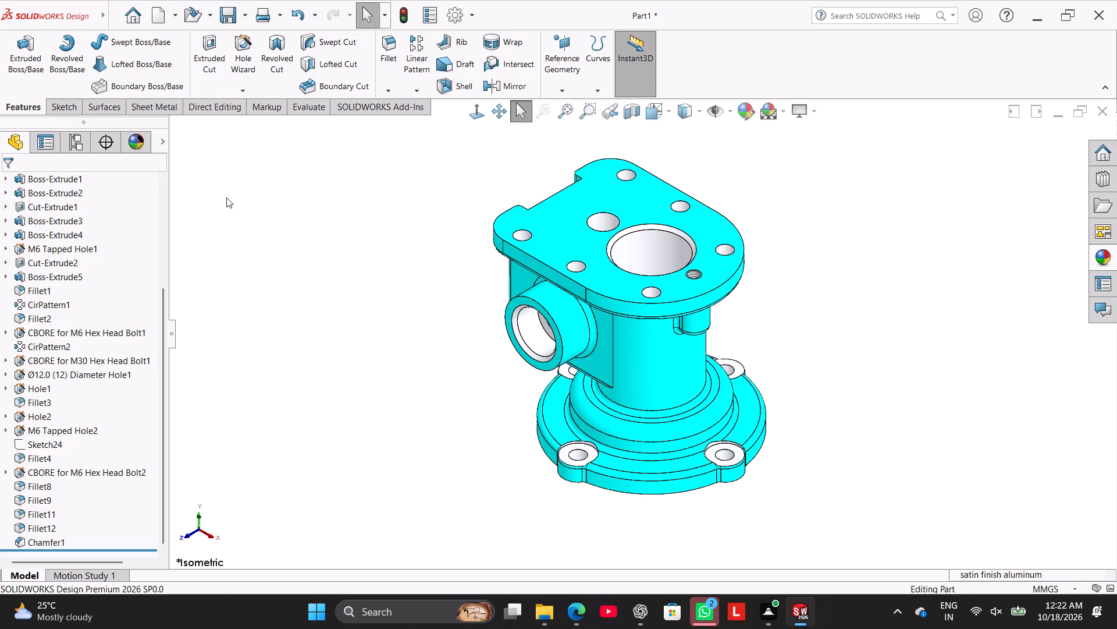
Inspect the housing's polished bores, bolt holes and flanges from several angles.
middle_drag(299, 275, 328, 225)
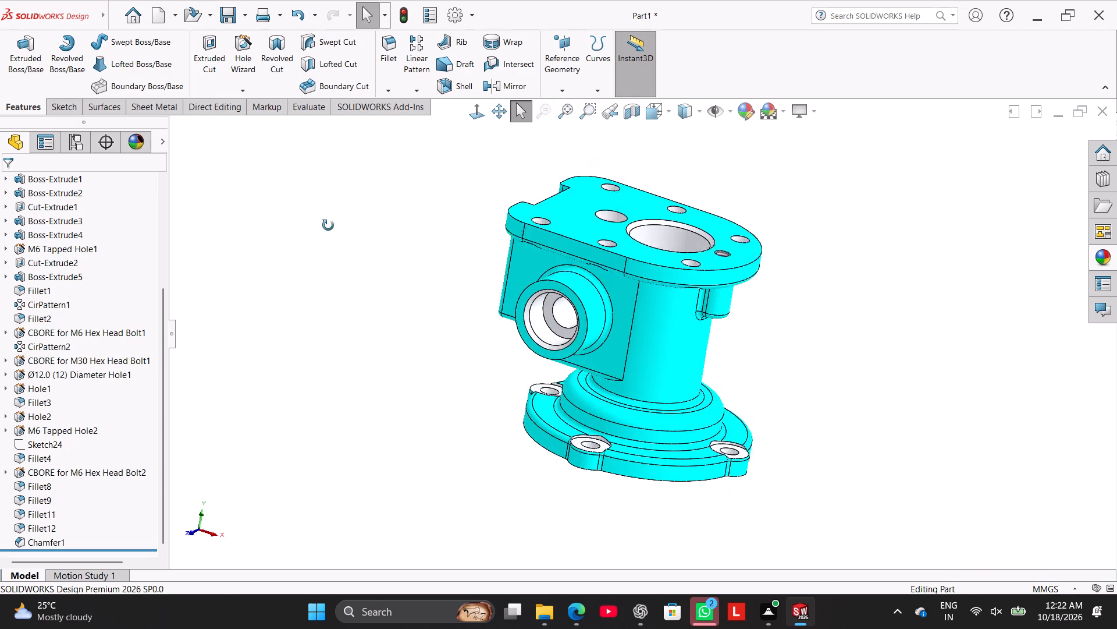
middle_drag(328, 225, 325, 247)
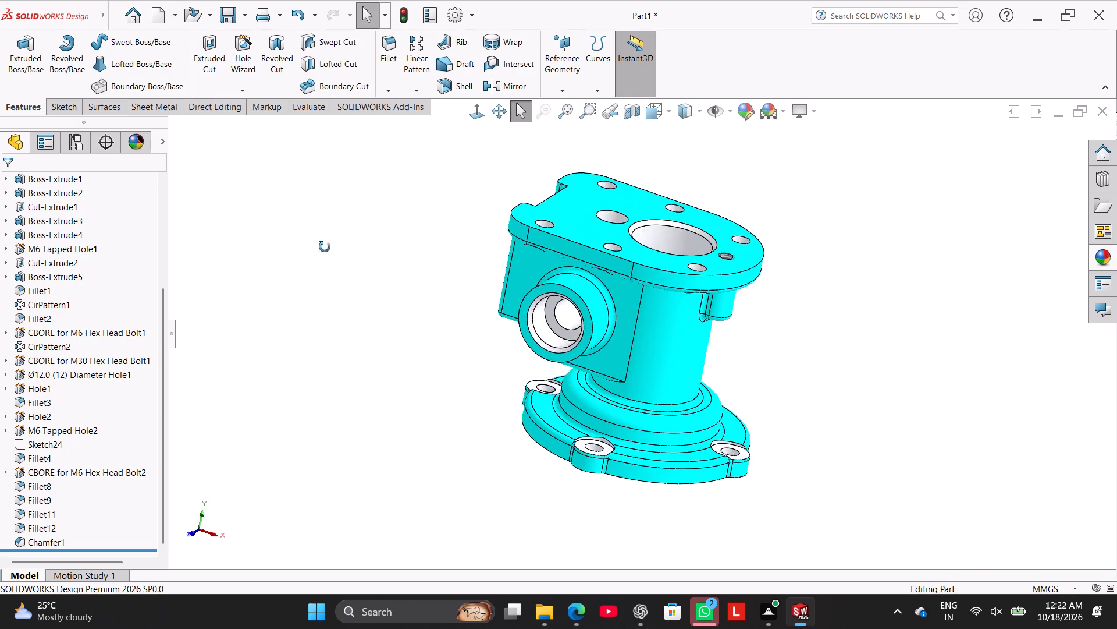
middle_drag(325, 247, 305, 249)
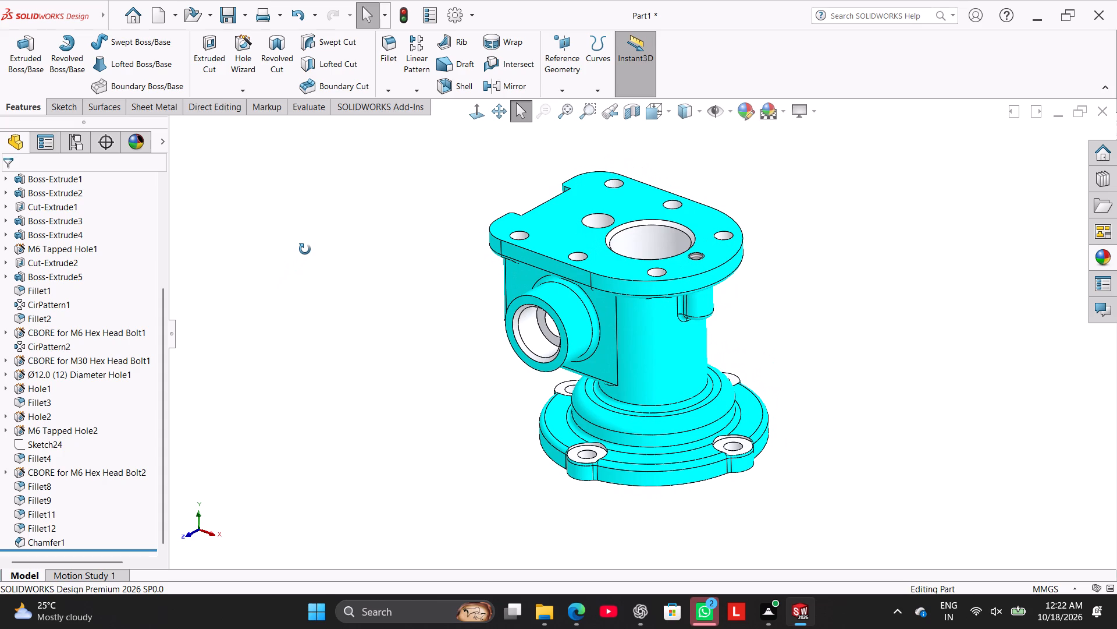
middle_drag(305, 249, 330, 269)
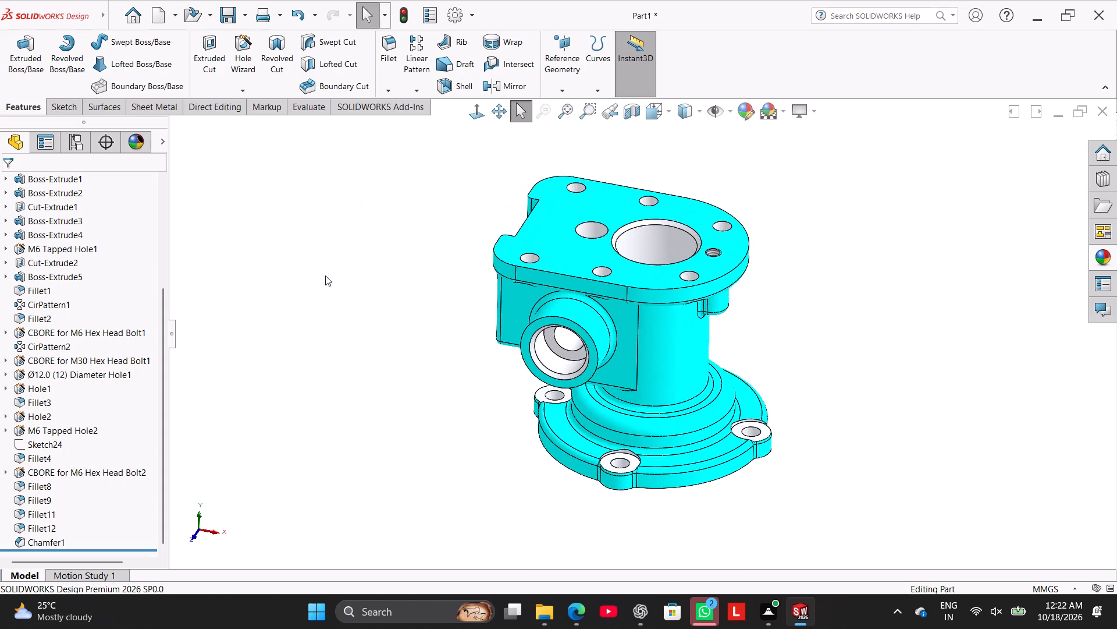
right_drag(333, 263, 459, 141)
middle_drag(416, 209, 432, 250)
right_drag(368, 257, 445, 168)
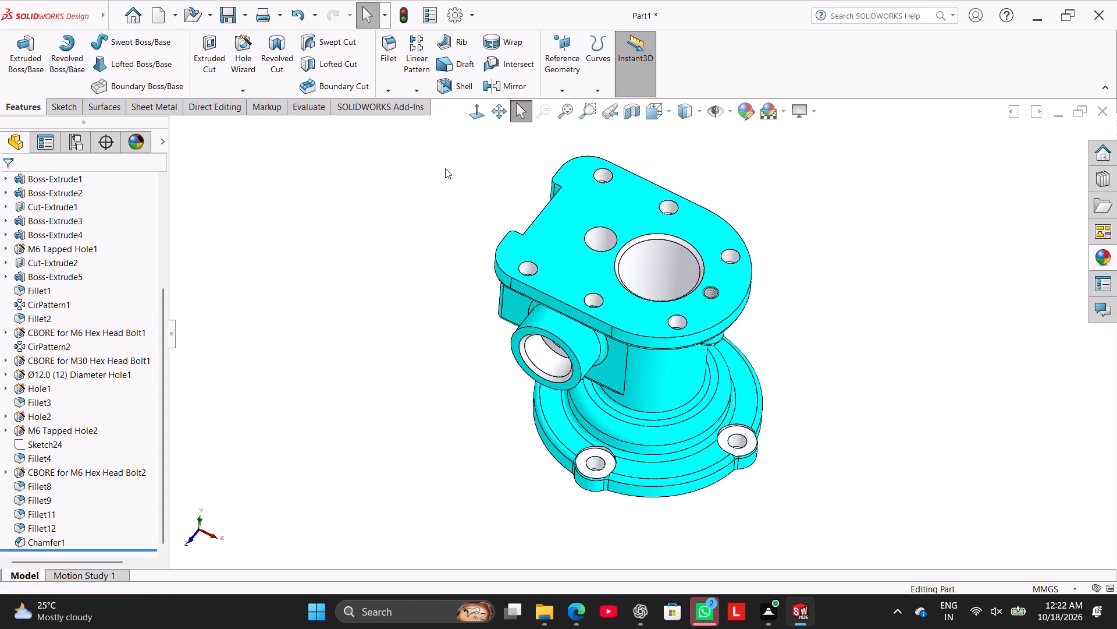
right_drag(445, 168, 450, 162)
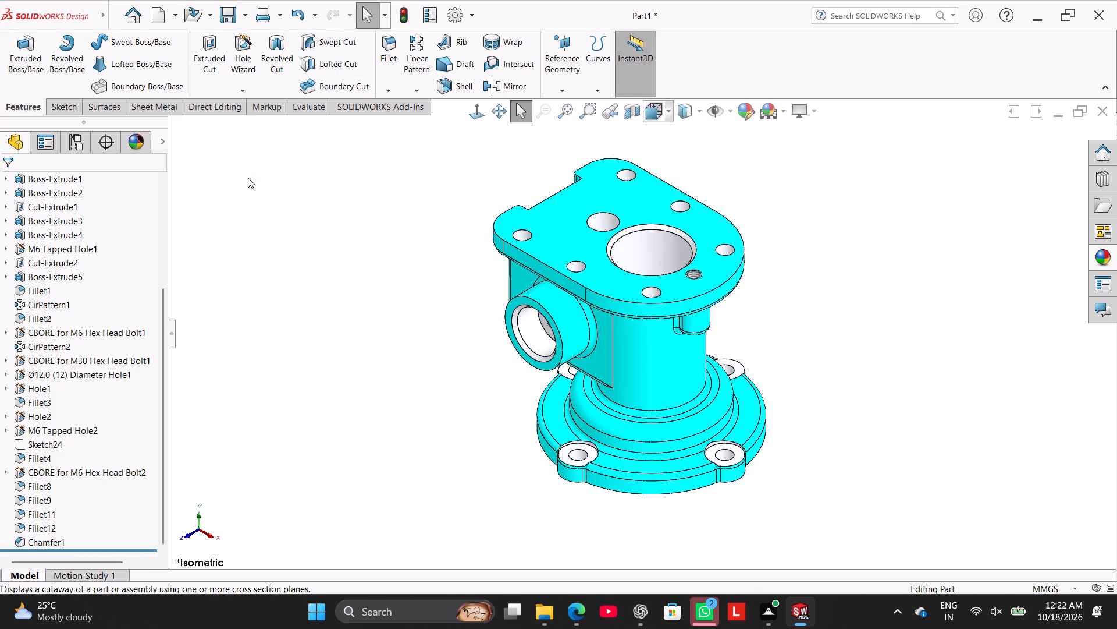
Save the part in the Worked folder as Vertical Cylinder Housing in SOLIDWORKS Part format.
drag(164, 295, 203, 174)
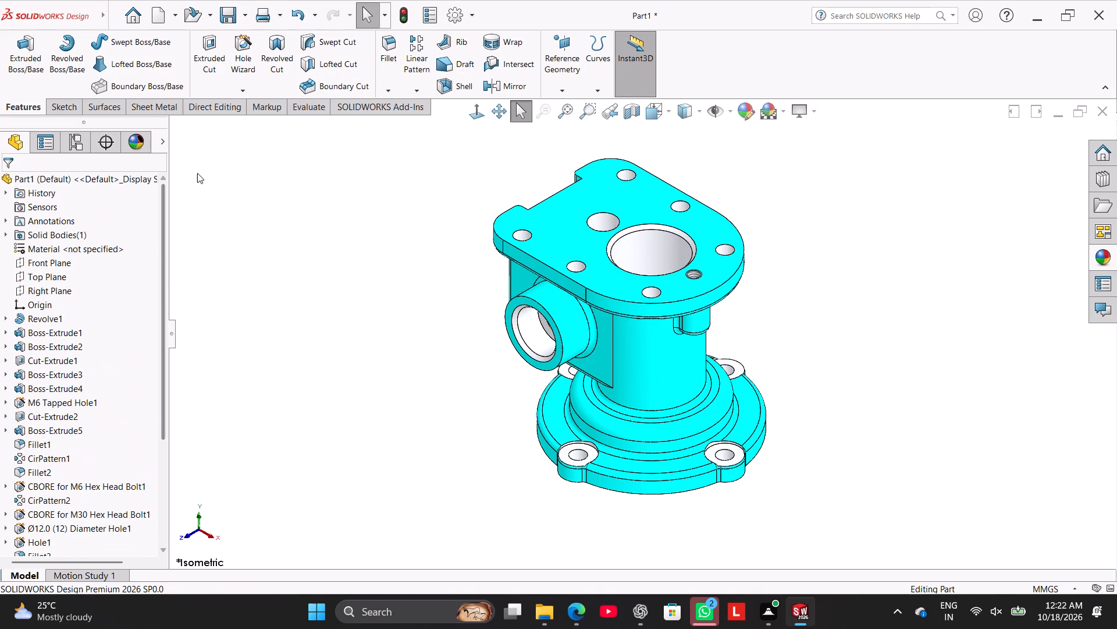
click(249, 19)
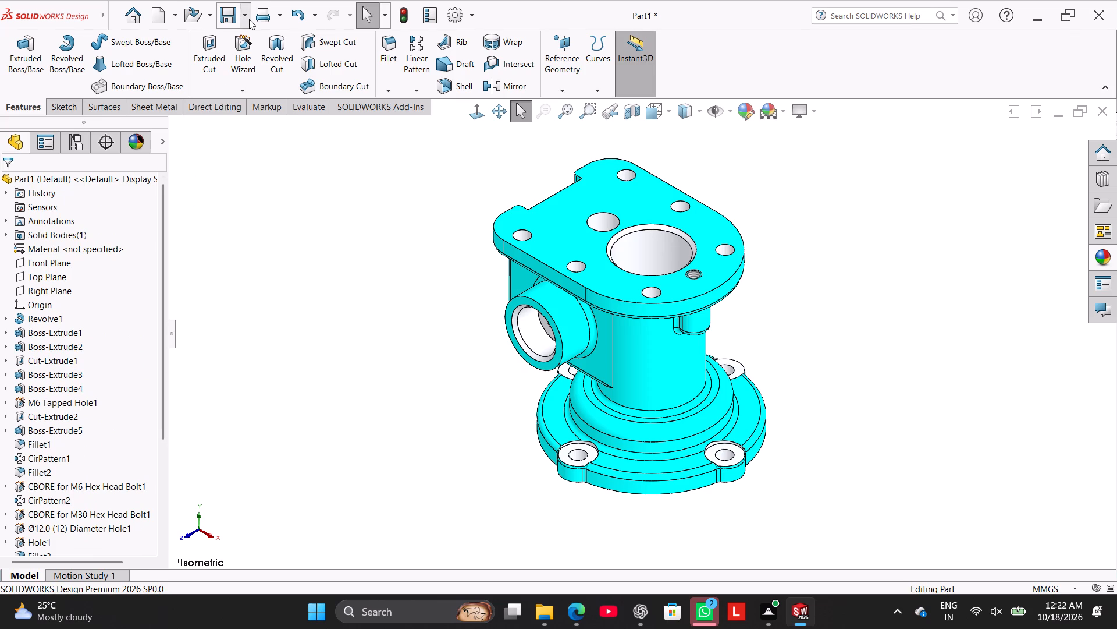
click(256, 49)
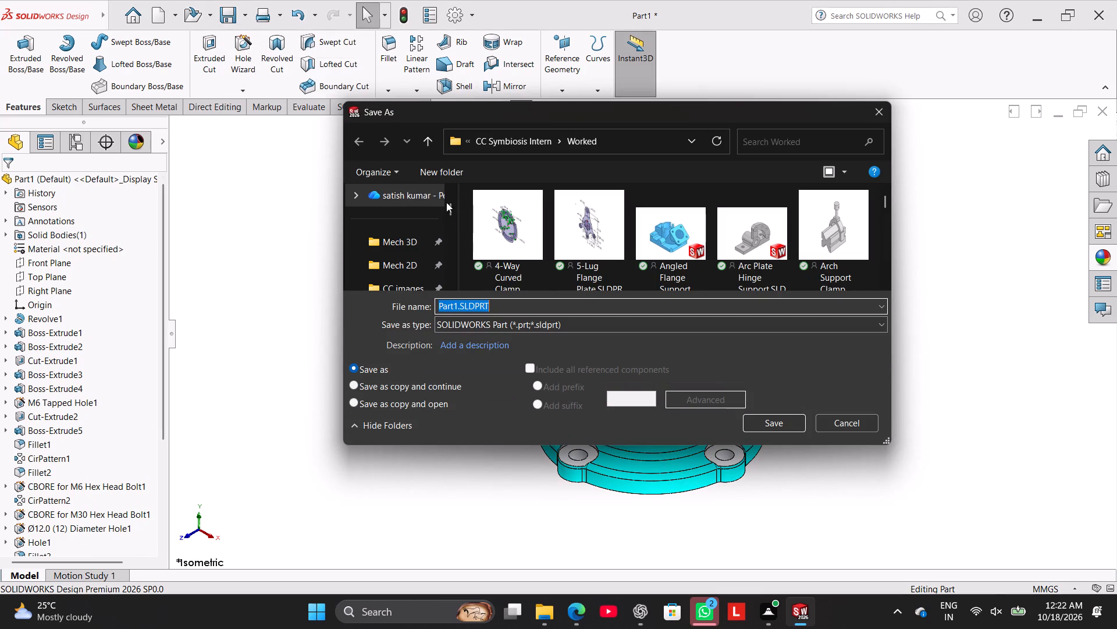
key(ctrl+v)
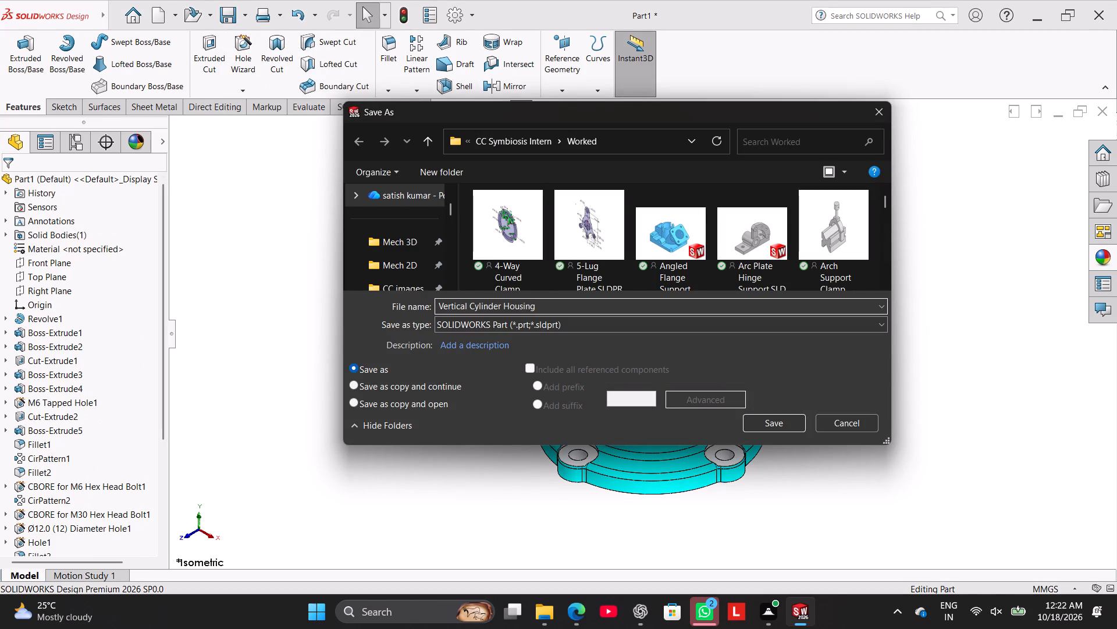
click(769, 429)
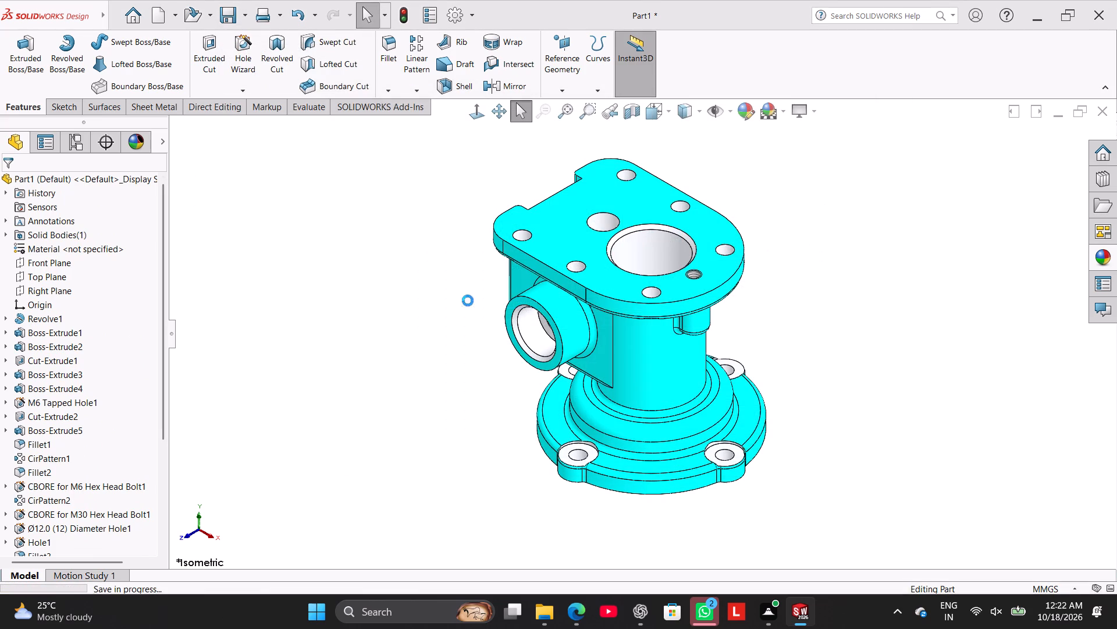
Export the housing as a PDF named Vertical Cylinder Housing in the Worked folder.
click(244, 15)
click(266, 52)
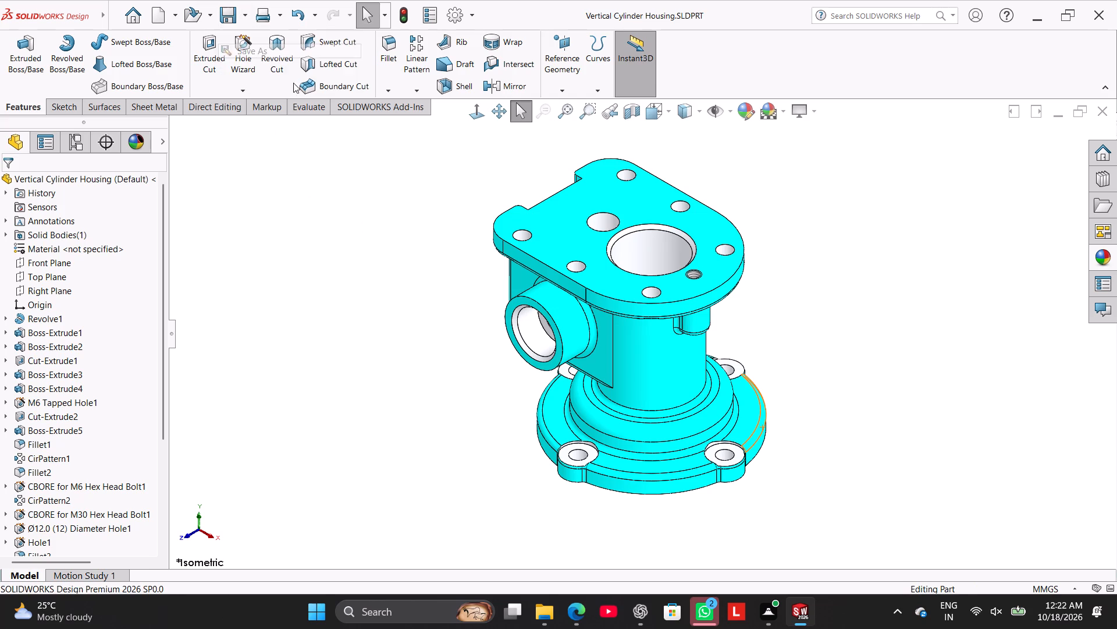
click(570, 324)
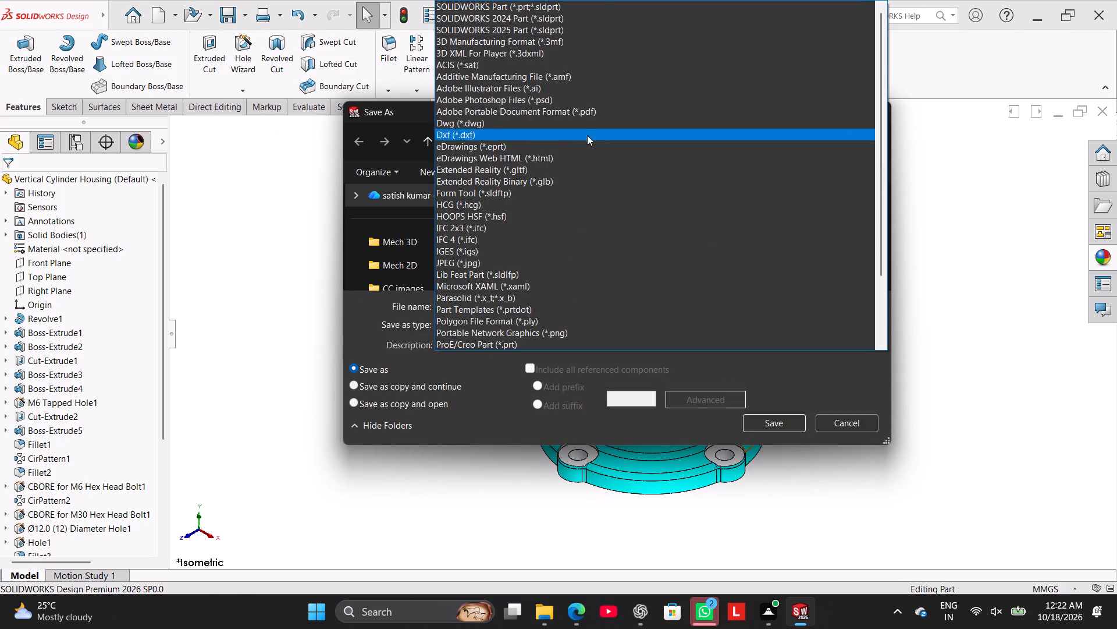
click(595, 111)
click(785, 444)
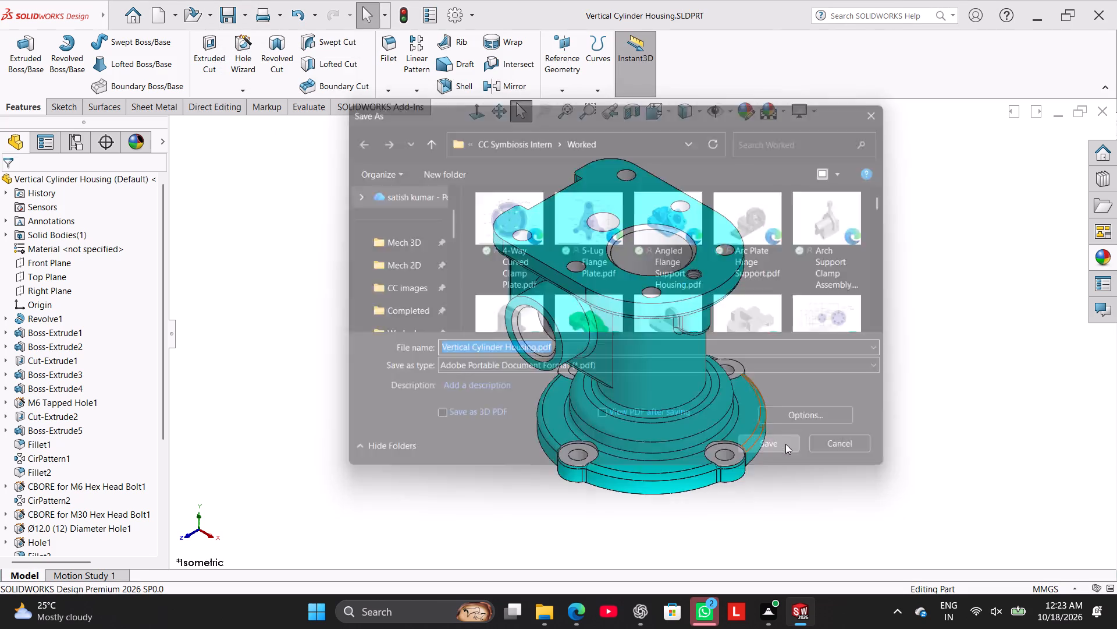